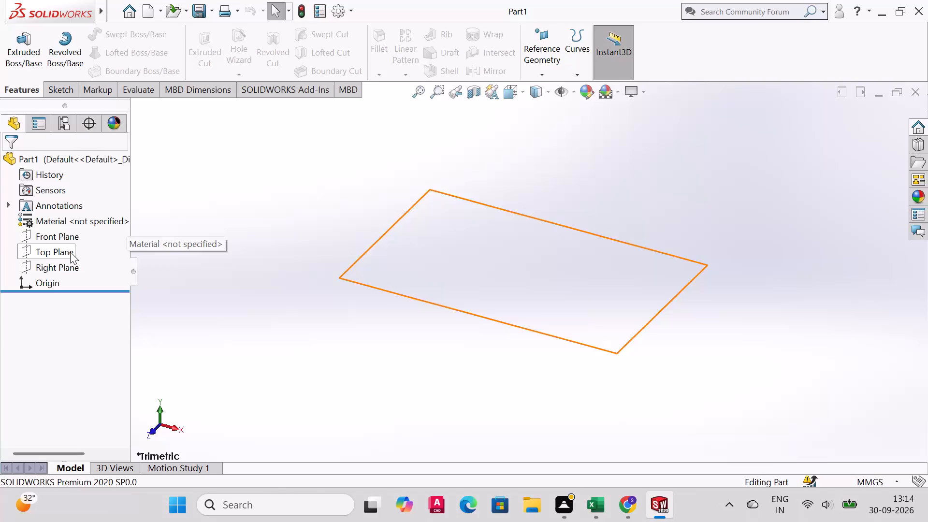
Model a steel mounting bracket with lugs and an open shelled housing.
Open a new sketch on the Top Plane.
left_click(70, 241)
left_click(69, 251)
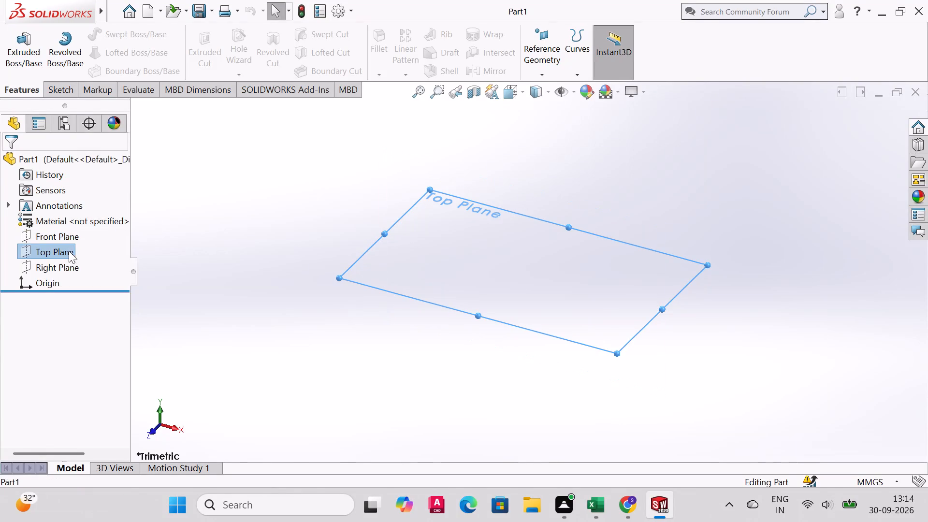
left_click(78, 236)
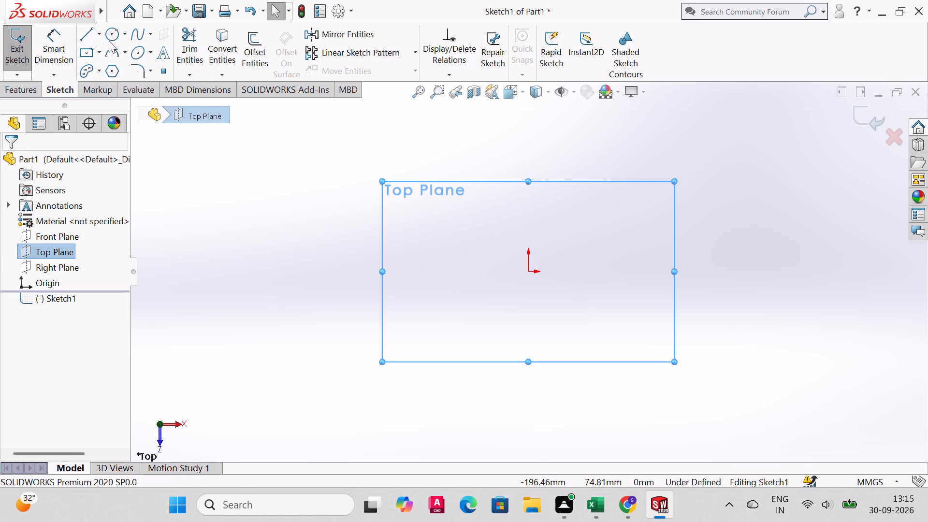
Start a Center Rectangle in the Top Plane sketch.
left_click(88, 55)
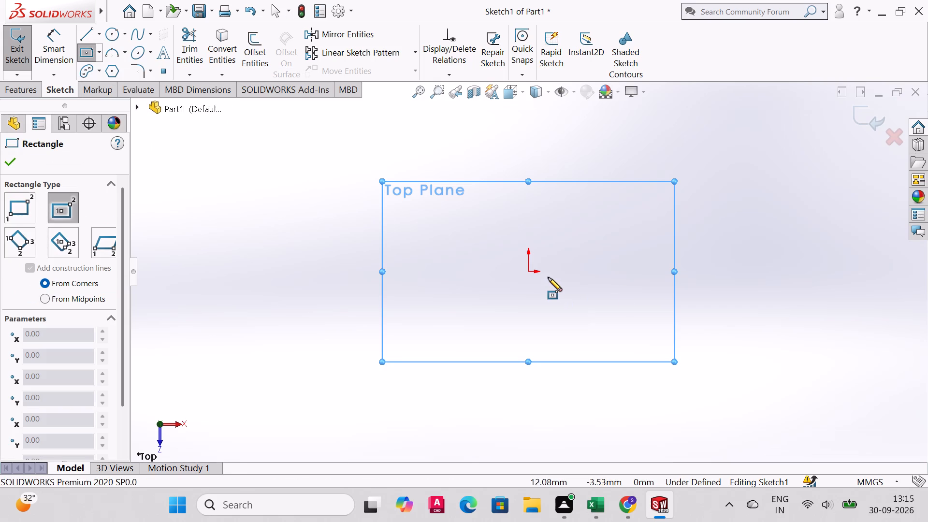
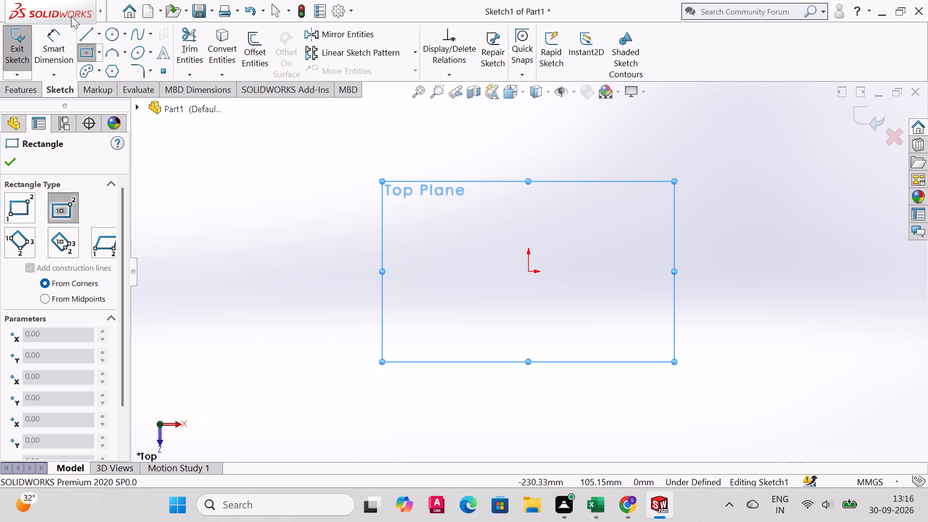
Sketch a corner rectangle from the origin, about 130 mm wide and 69 mm high, instead of the center rectangle.
left_click(530, 272)
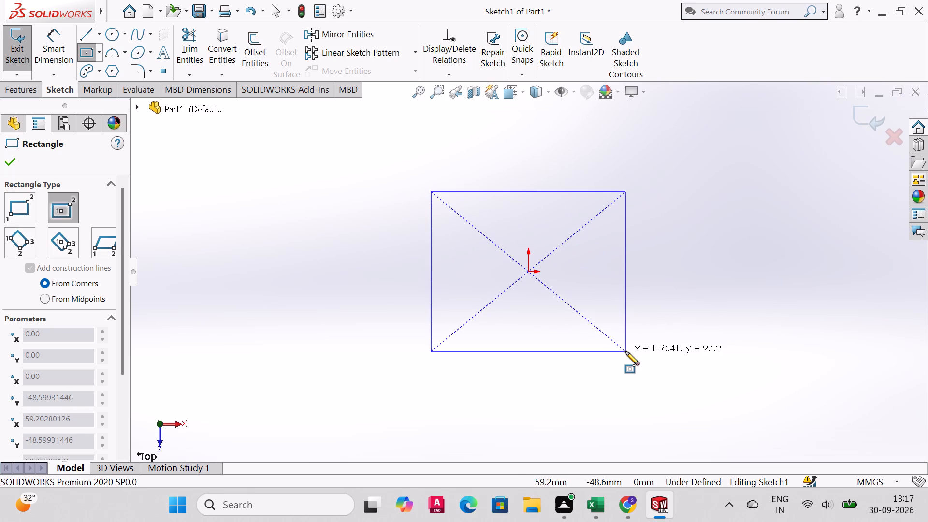
key("Escape")
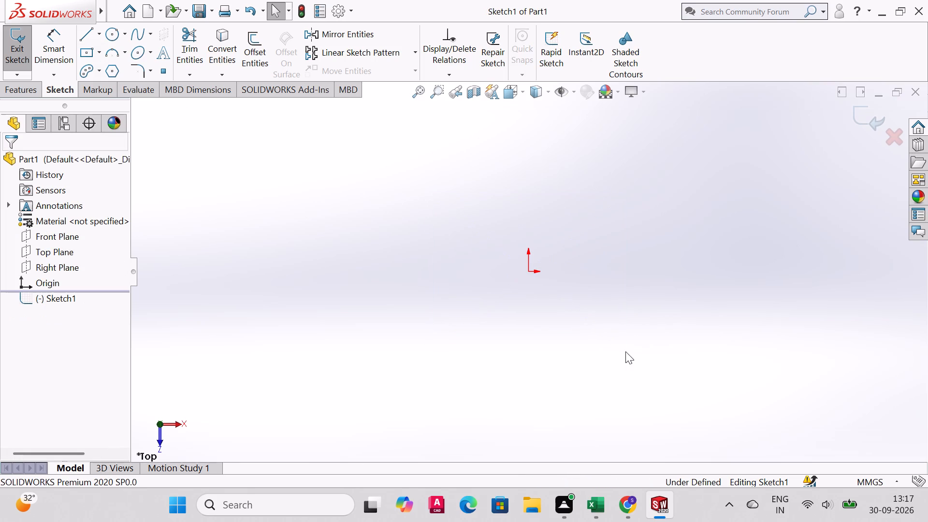
left_click(96, 58)
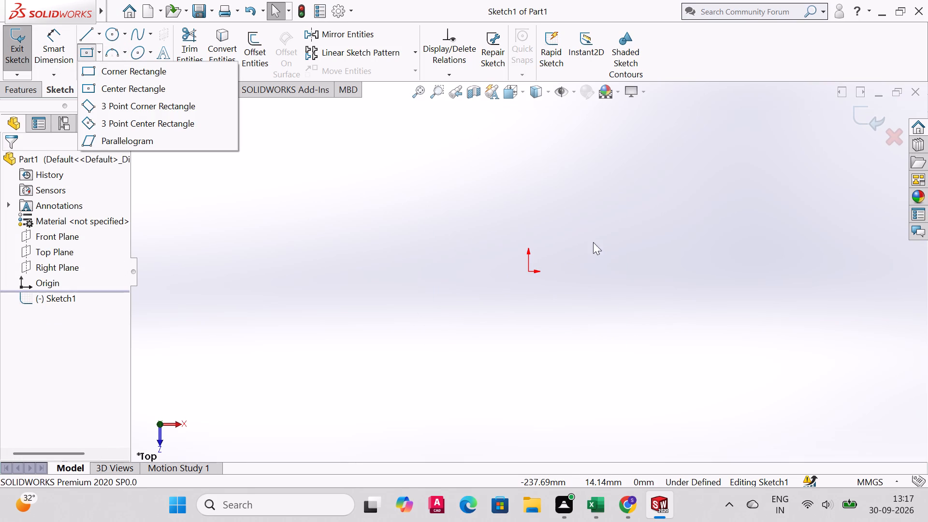
left_click(137, 75)
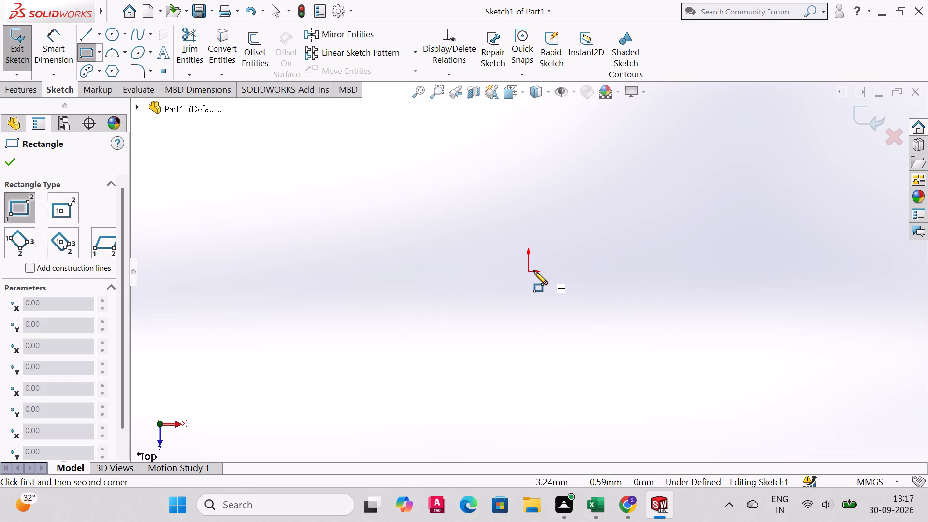
left_click(528, 271)
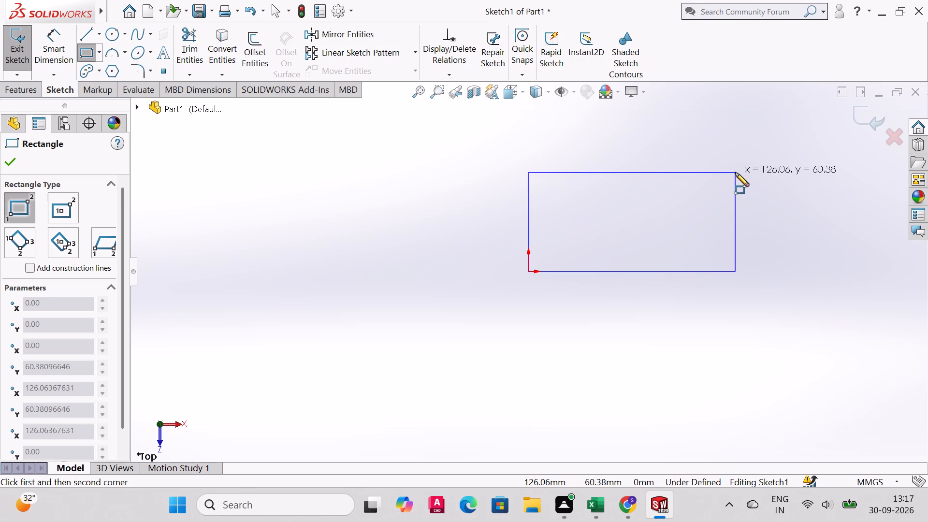
left_click(742, 159)
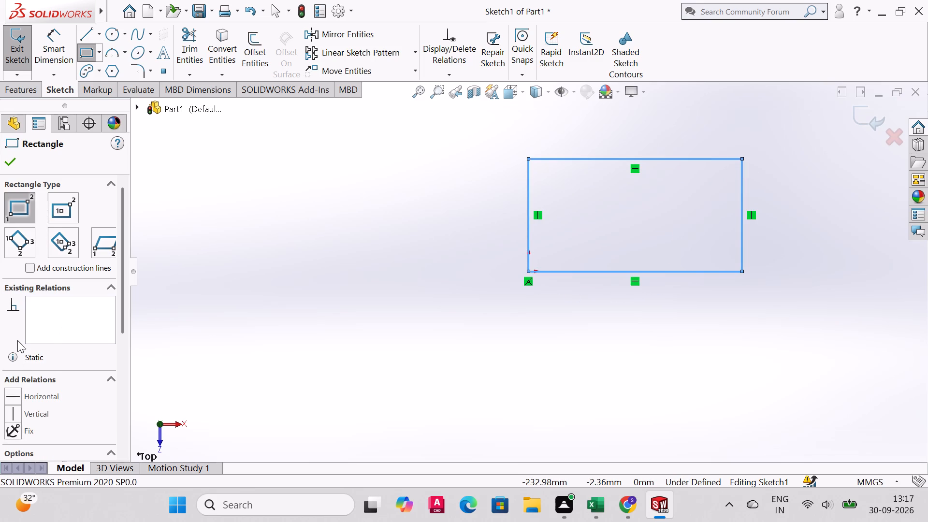
scroll(73, 344, "down", 5)
scroll(23, 392, "down", 2)
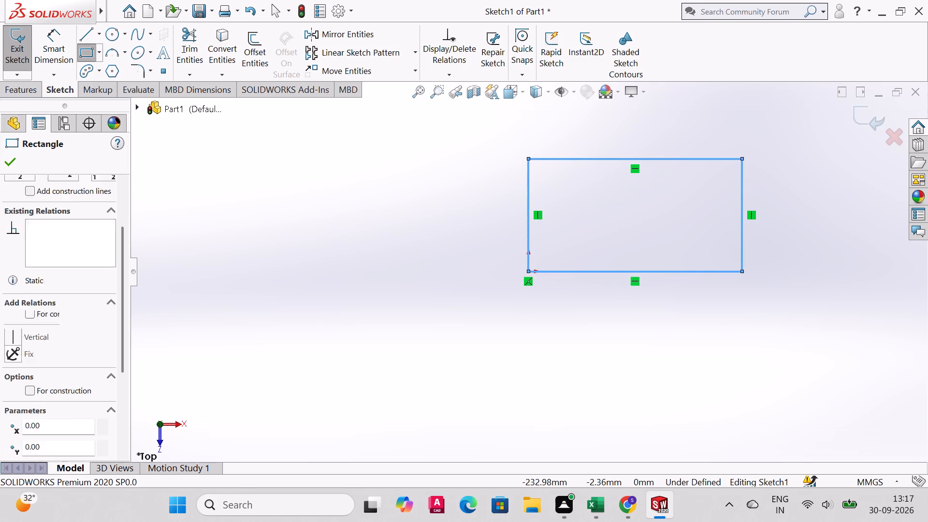
scroll(23, 392, "down", 3)
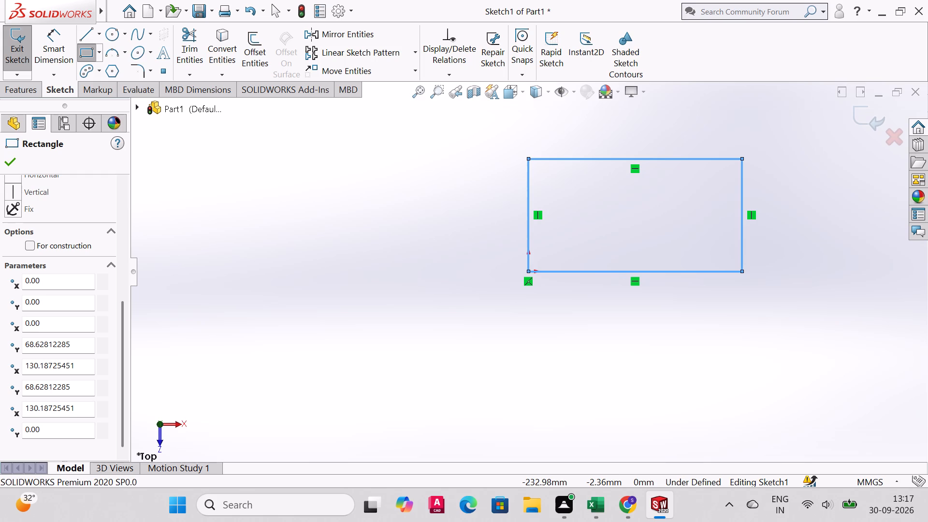
scroll(41, 367, "up", 6)
left_click(10, 163)
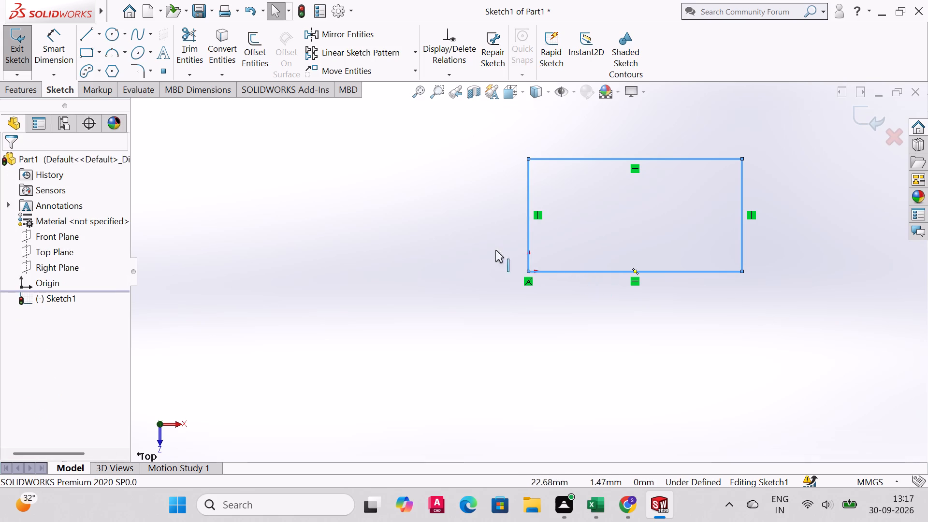
Dimension the rectangle's bottom edge to 50 mm and centre the dimension text below it.
left_click(43, 45)
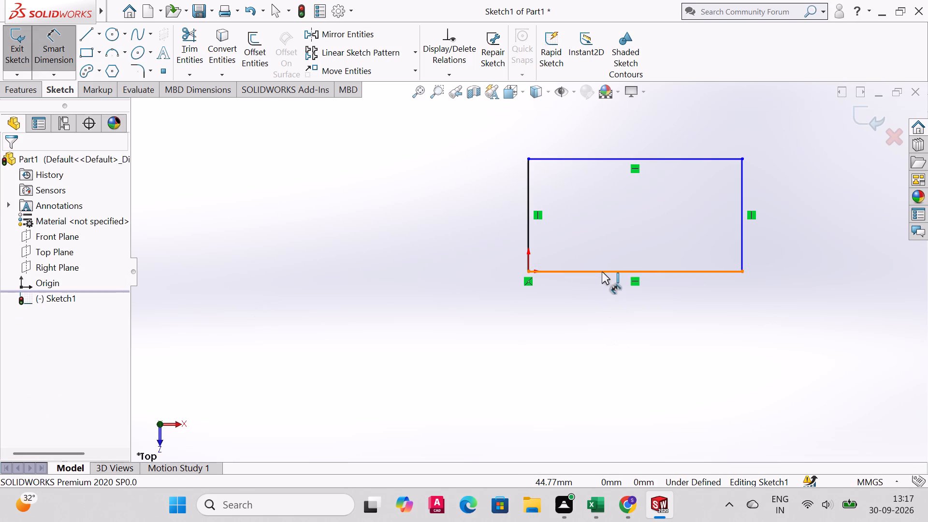
left_click(602, 272)
left_click(604, 313)
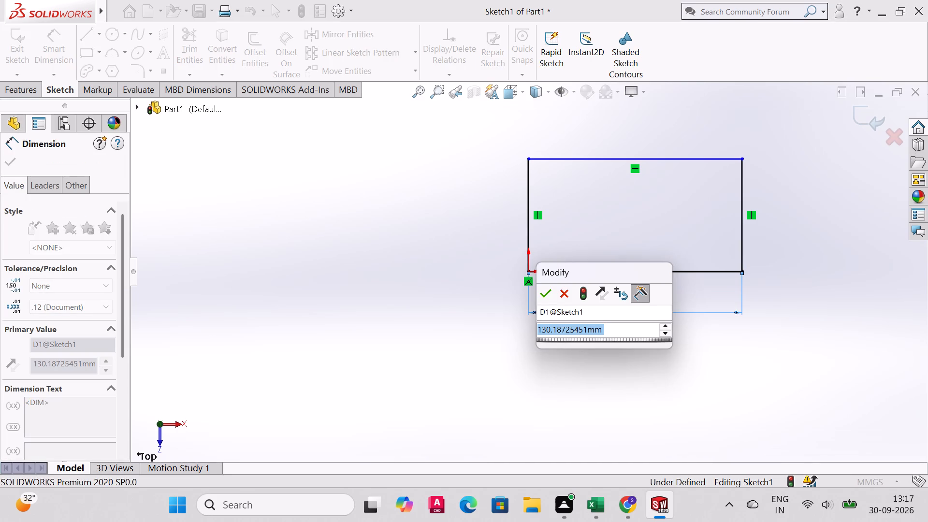
type("50")
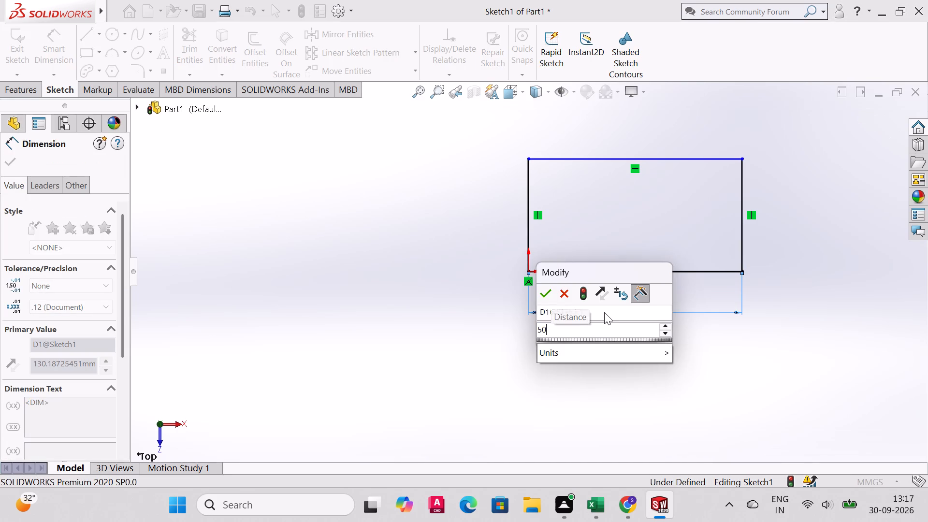
key("Return")
left_click_drag(603, 304, 643, 302)
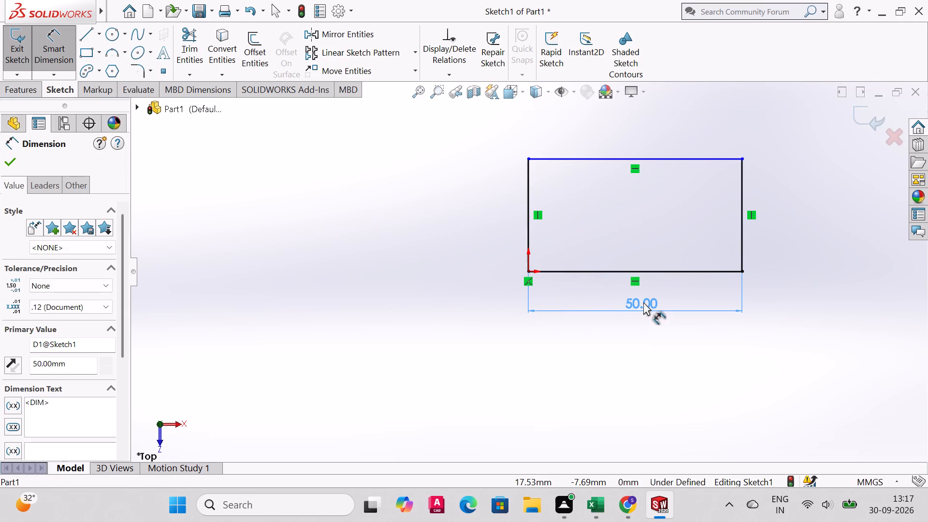
left_click_drag(643, 302, 644, 302)
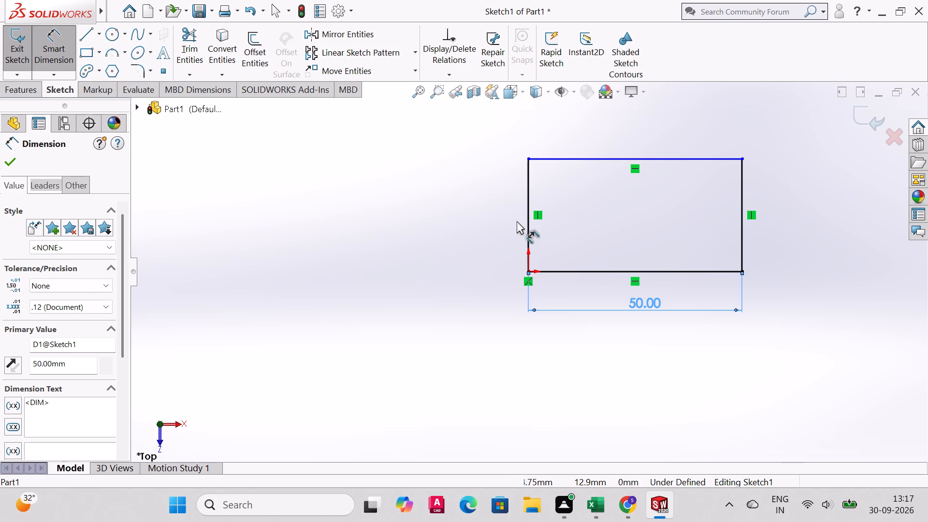
Dimension the rectangle's left edge to 40 mm and finish dimensioning.
left_click(528, 204)
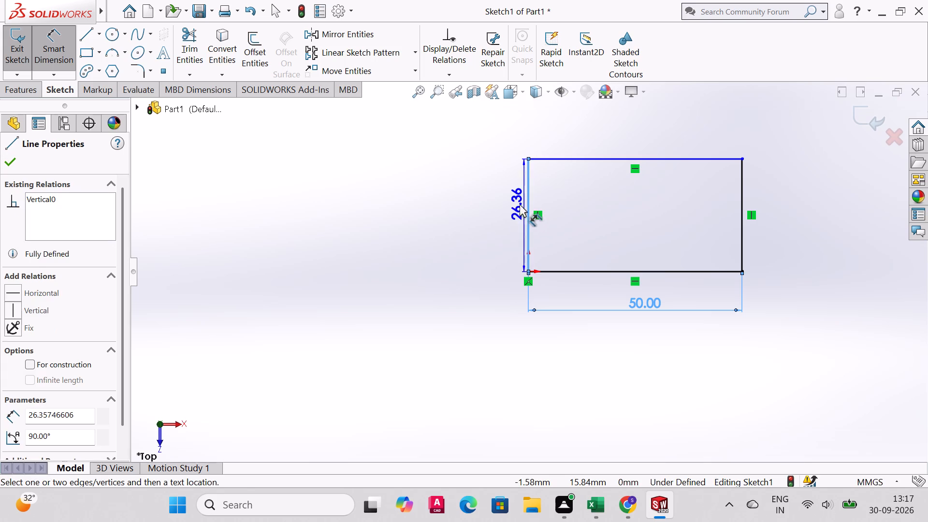
left_click(494, 213)
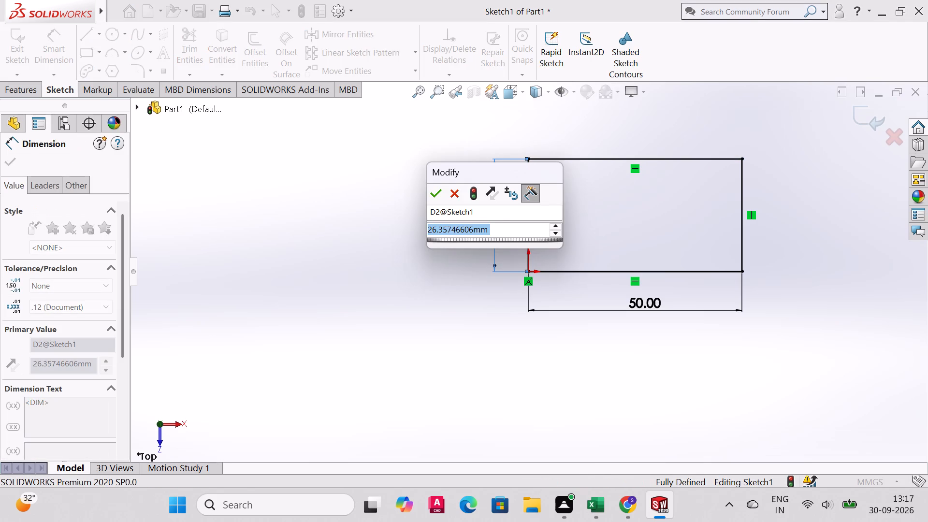
type("40")
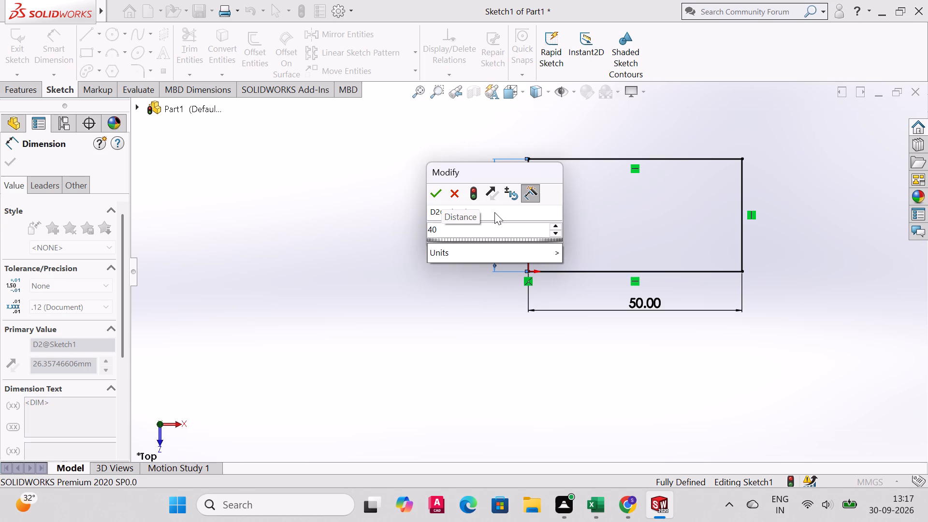
key("Return")
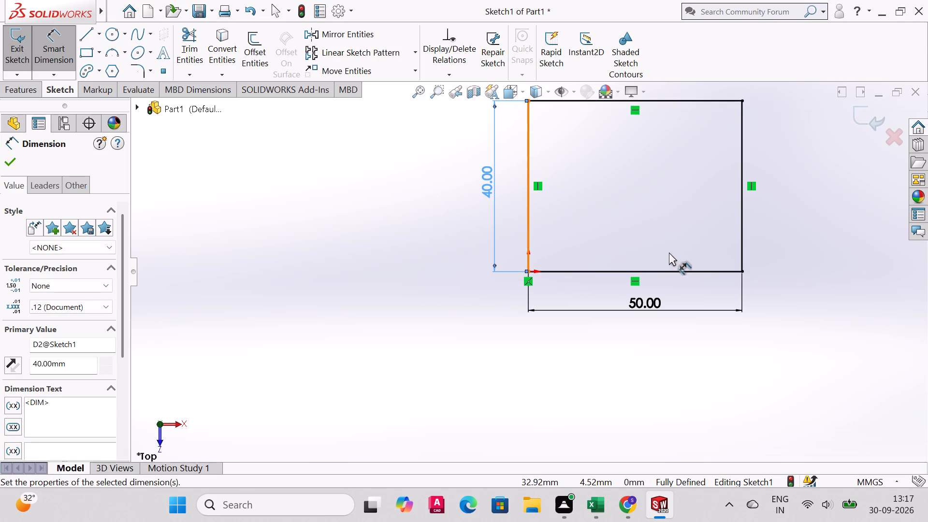
scroll(672, 252, "down", 2)
scroll(710, 218, "up", 3)
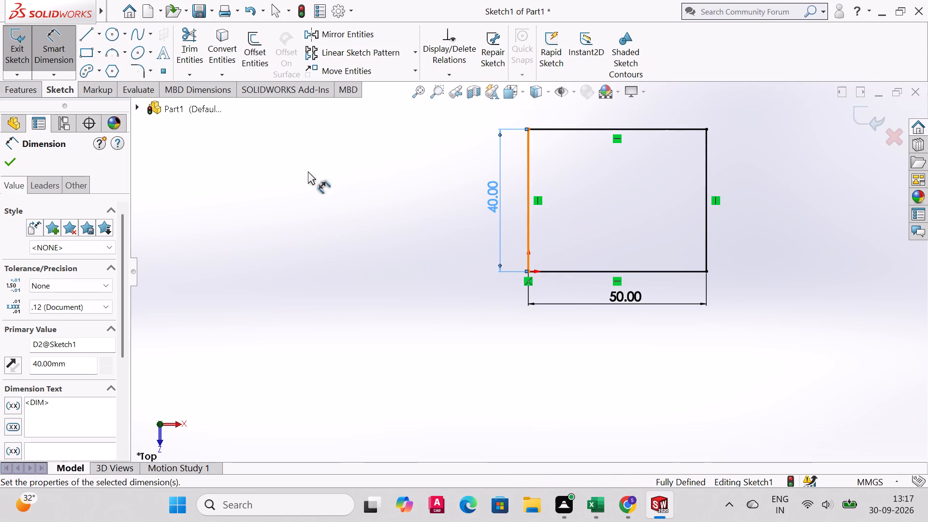
left_click(8, 161)
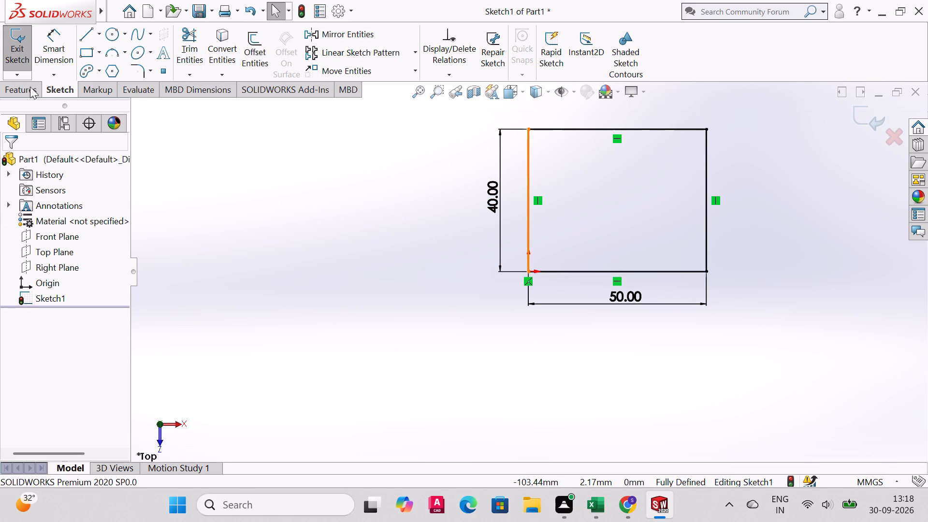
Exit the sketch and extrude the rectangle as a Blind boss to a depth of 60 mm.
left_click(6, 43)
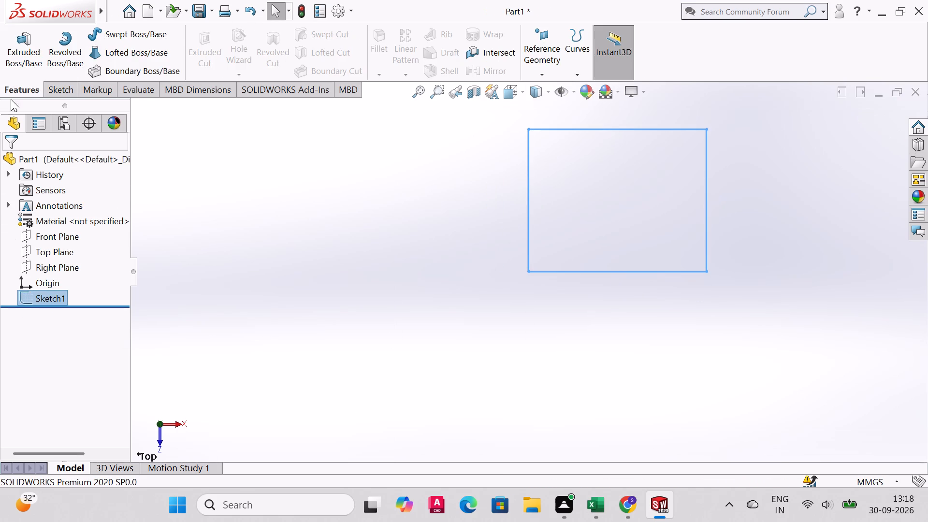
left_click(23, 51)
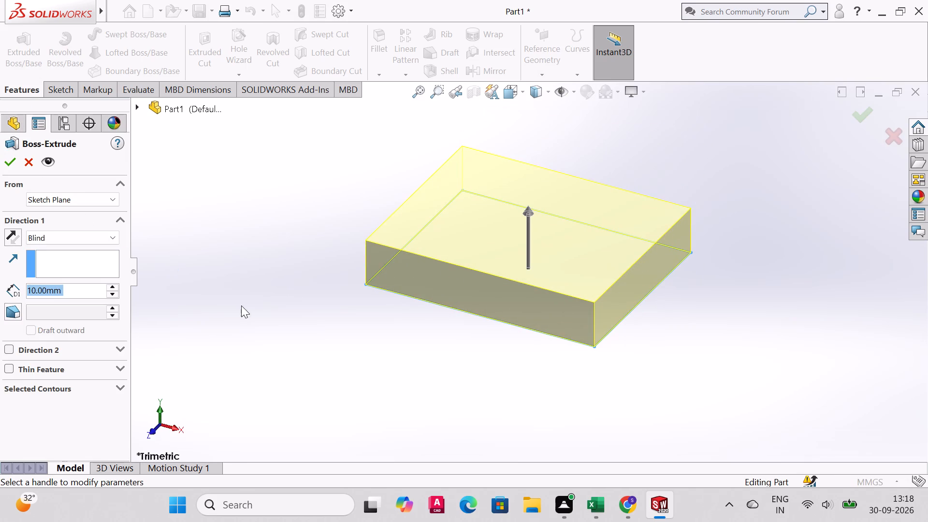
key("6")
key("0")
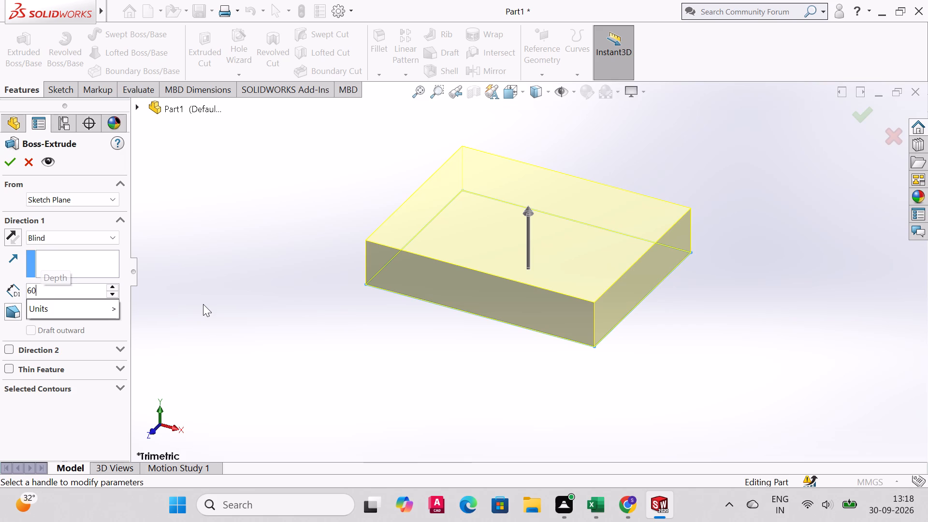
key("Return")
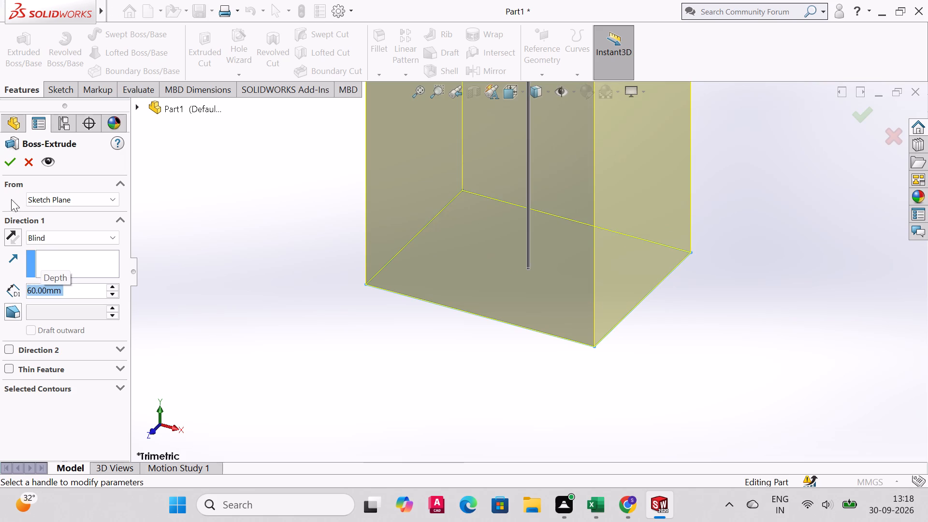
left_click(10, 170)
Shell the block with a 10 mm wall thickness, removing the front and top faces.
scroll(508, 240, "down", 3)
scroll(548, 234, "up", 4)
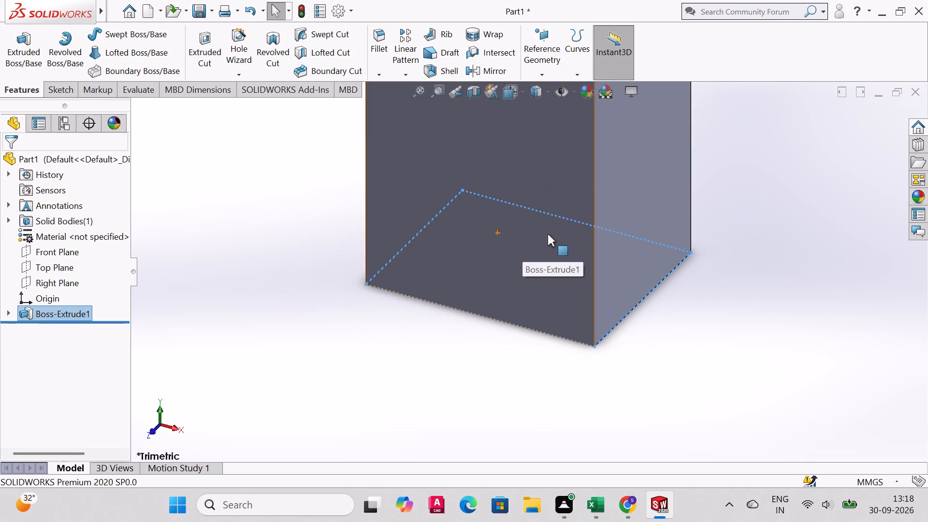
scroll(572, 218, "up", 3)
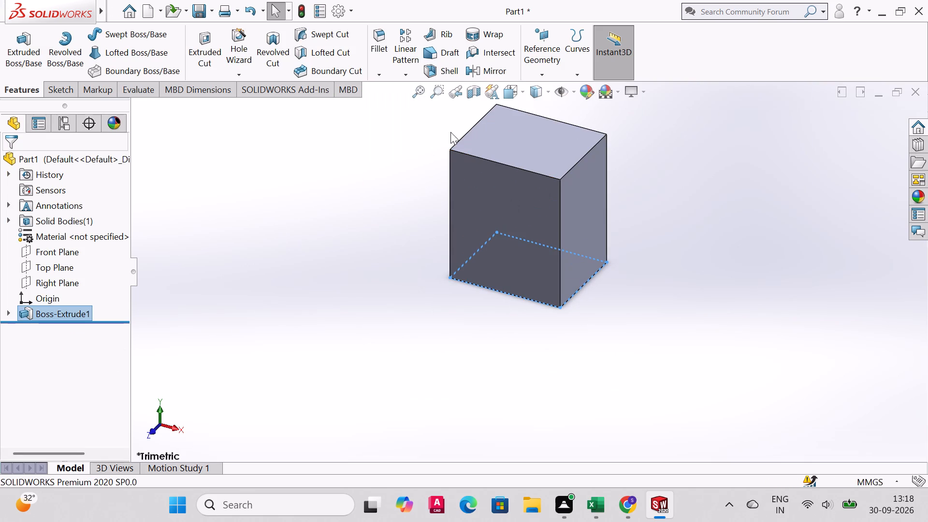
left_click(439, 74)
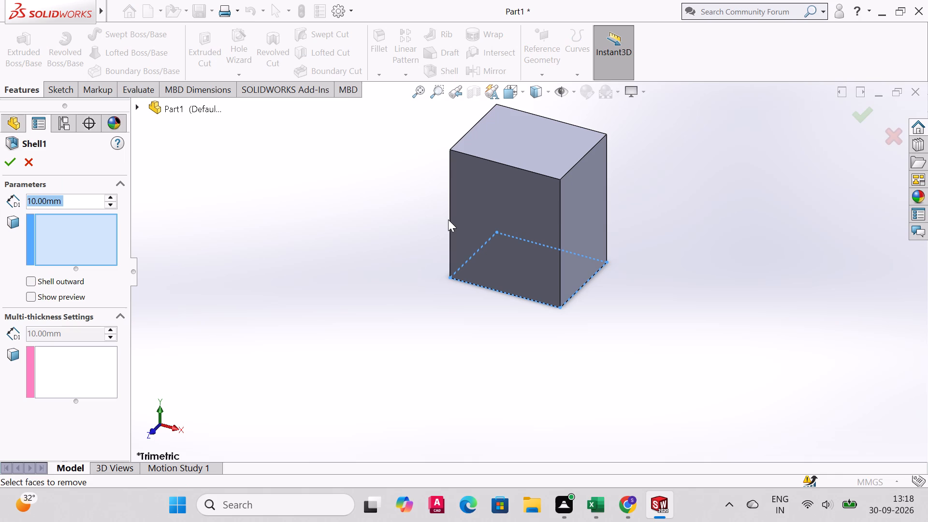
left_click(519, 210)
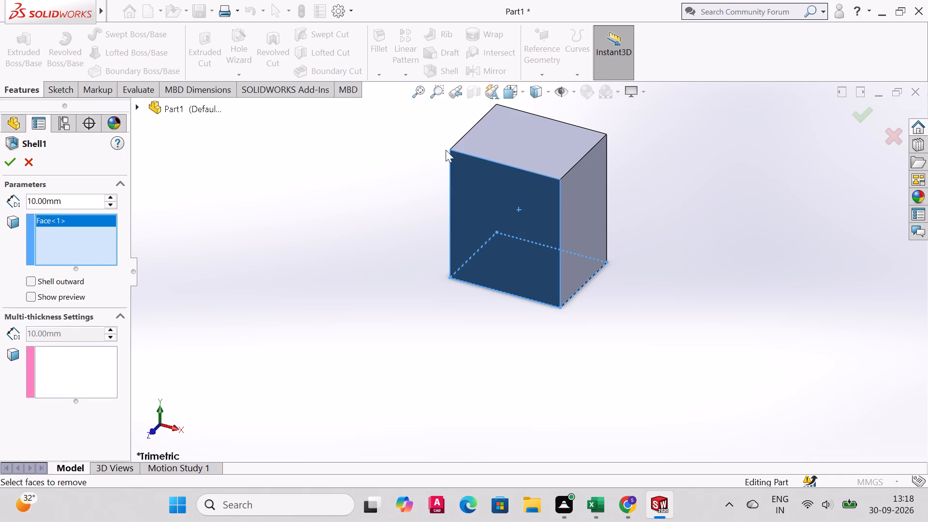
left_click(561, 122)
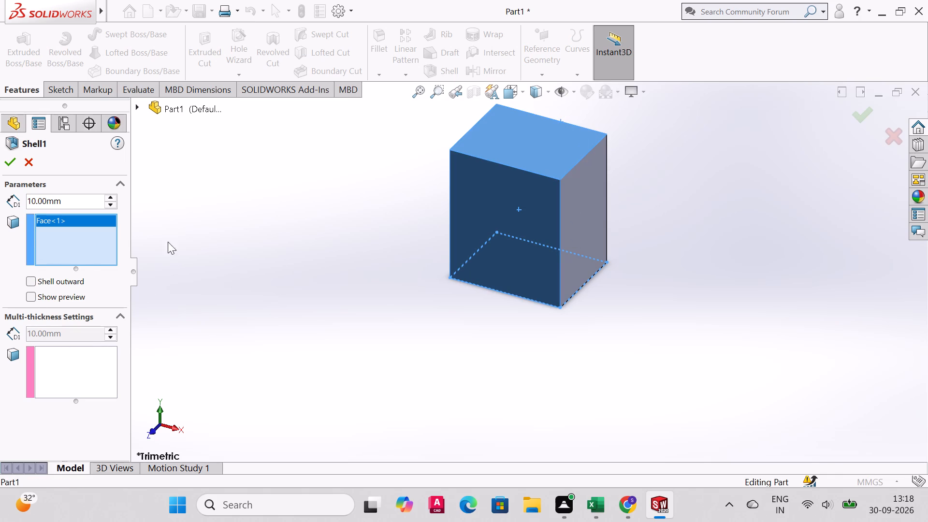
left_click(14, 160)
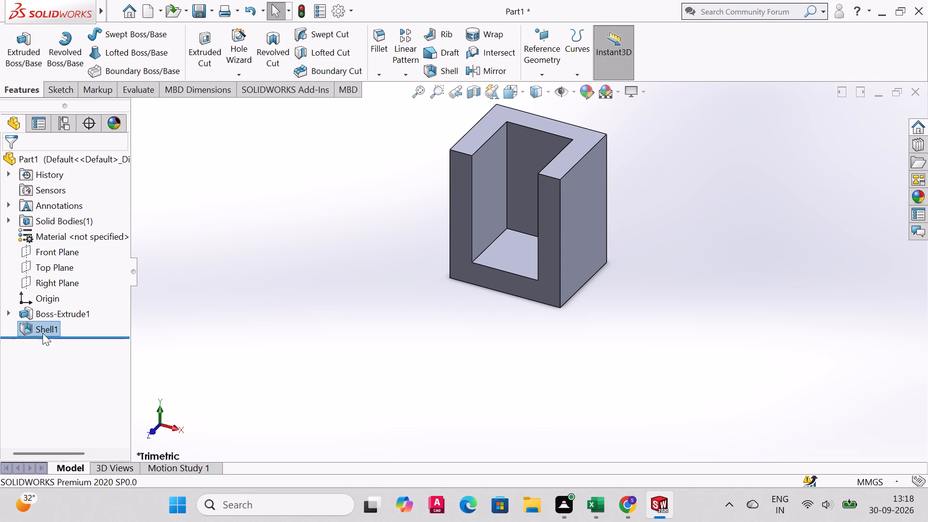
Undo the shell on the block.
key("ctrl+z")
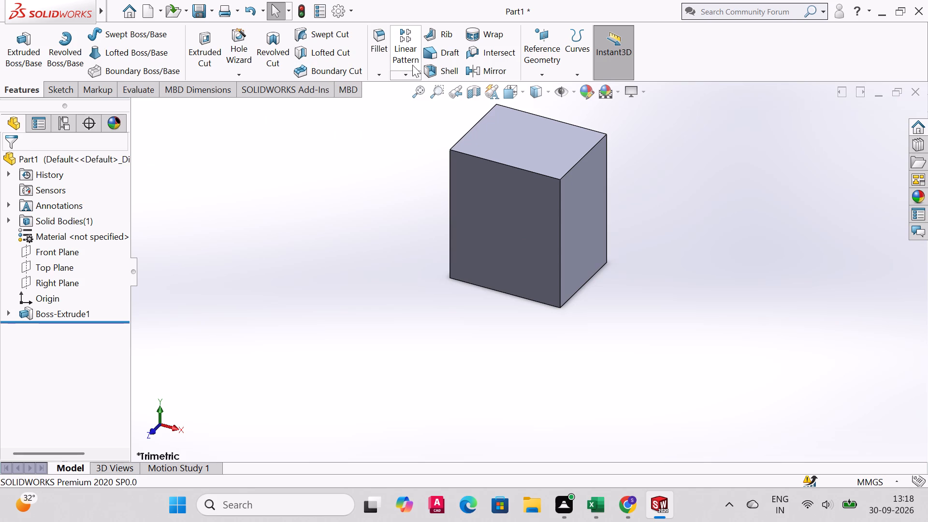
Start a new Shell feature on the solid block.
left_click(461, 72)
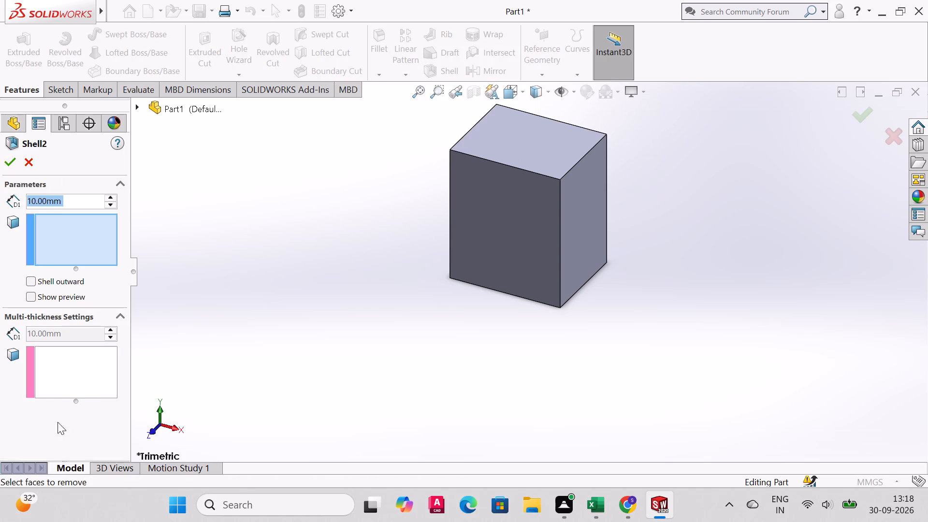
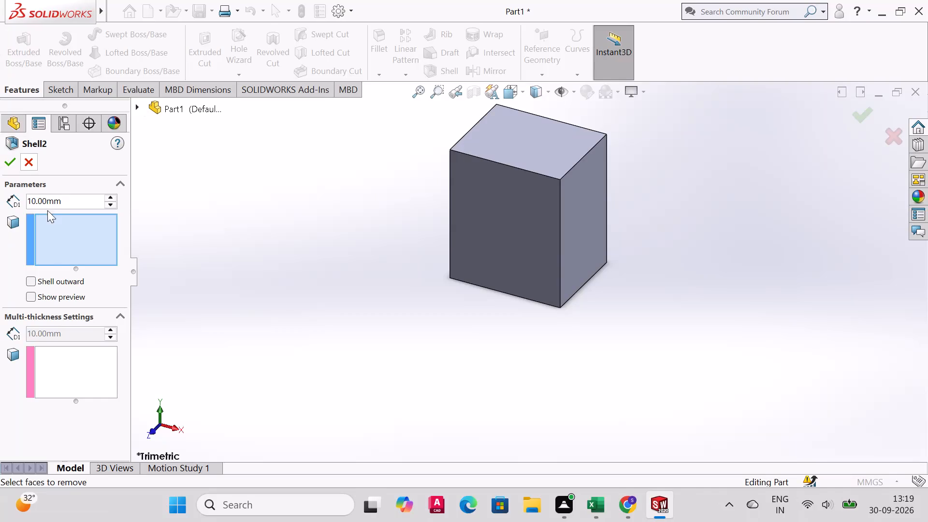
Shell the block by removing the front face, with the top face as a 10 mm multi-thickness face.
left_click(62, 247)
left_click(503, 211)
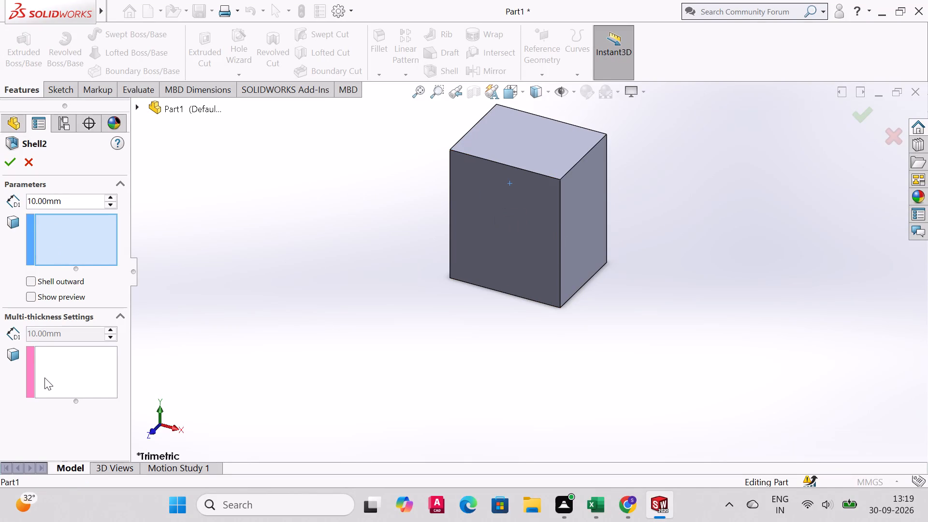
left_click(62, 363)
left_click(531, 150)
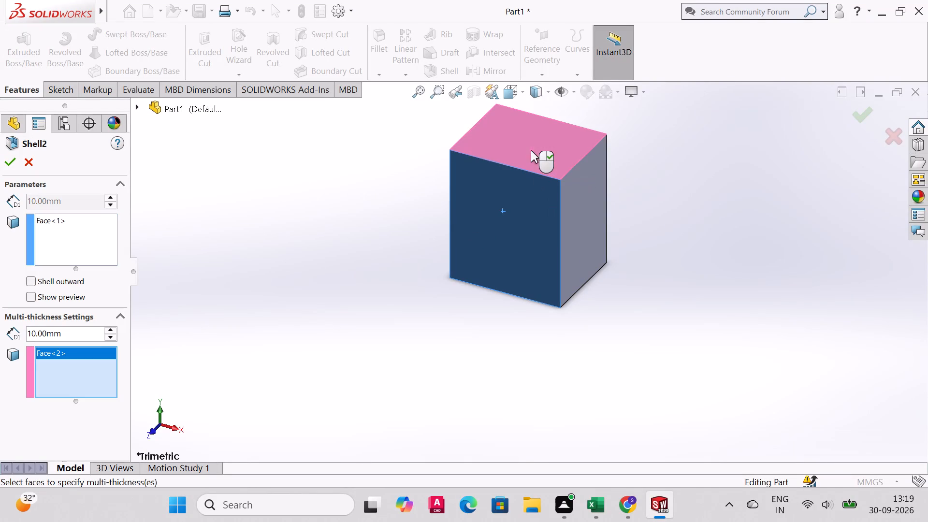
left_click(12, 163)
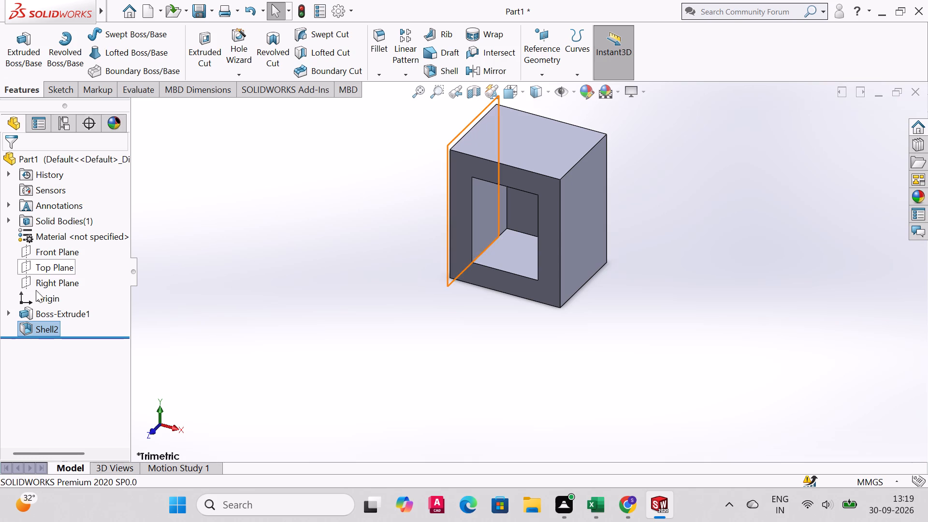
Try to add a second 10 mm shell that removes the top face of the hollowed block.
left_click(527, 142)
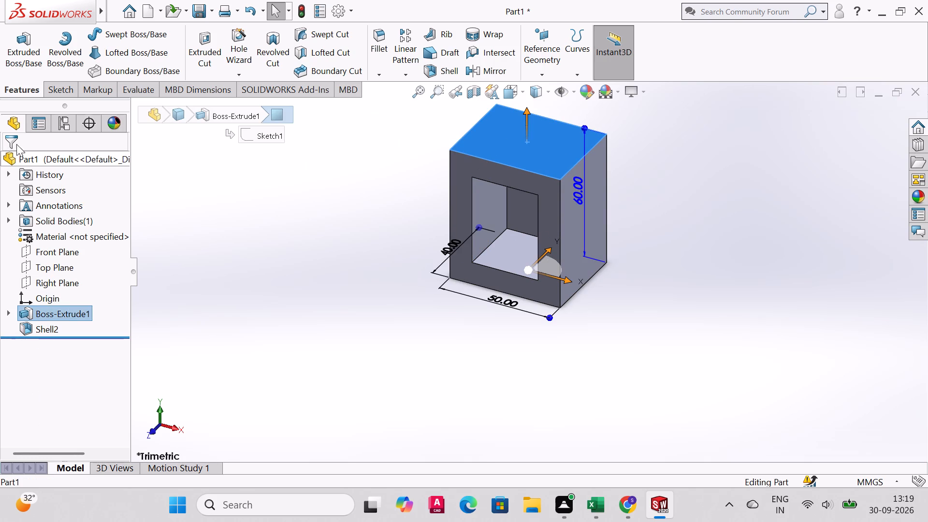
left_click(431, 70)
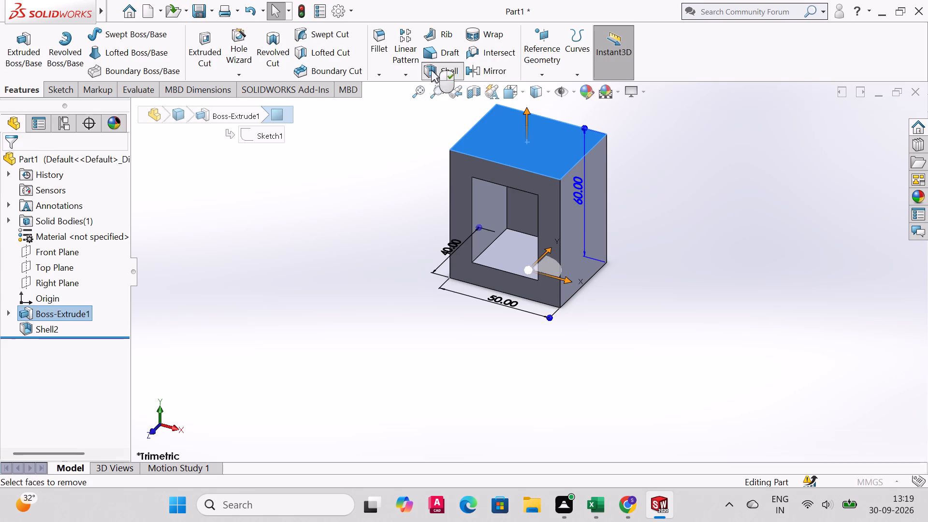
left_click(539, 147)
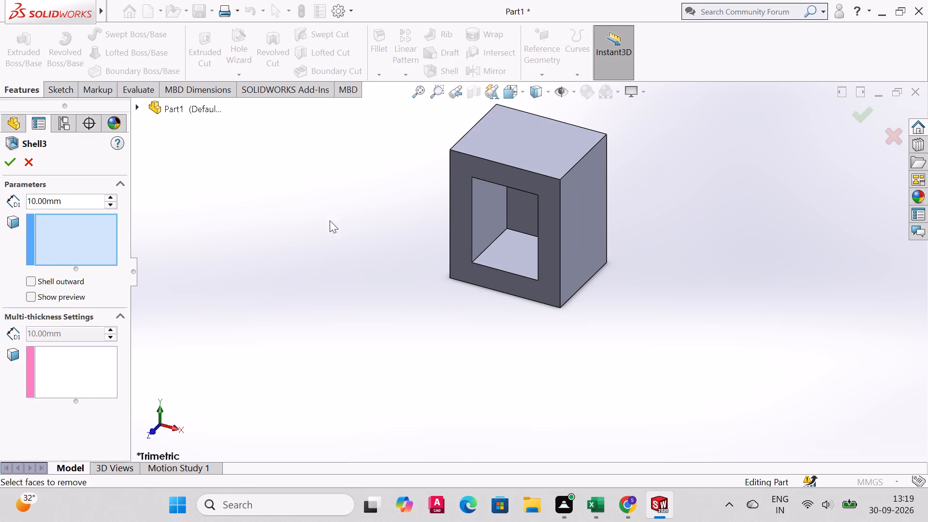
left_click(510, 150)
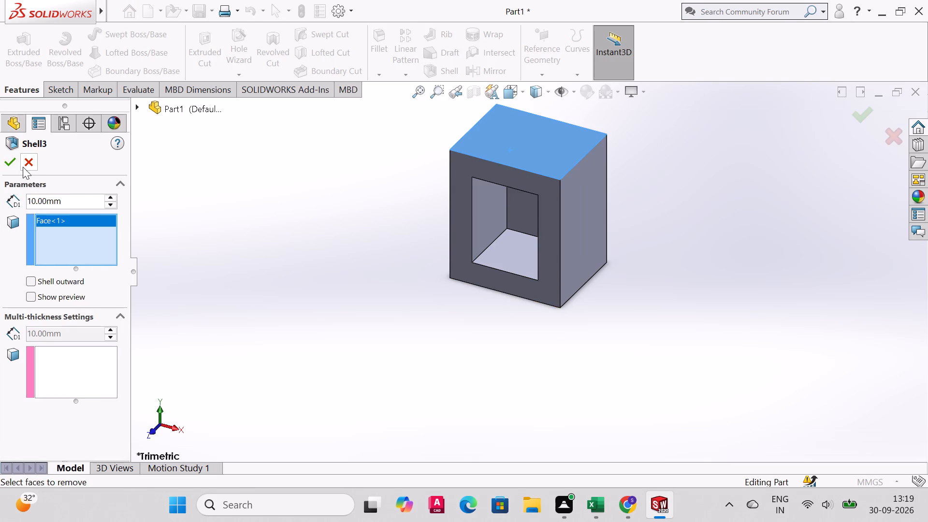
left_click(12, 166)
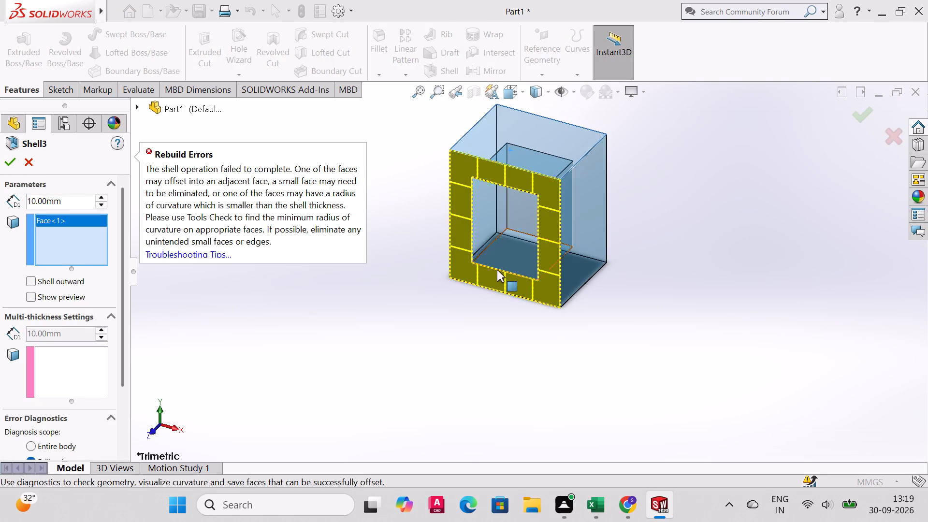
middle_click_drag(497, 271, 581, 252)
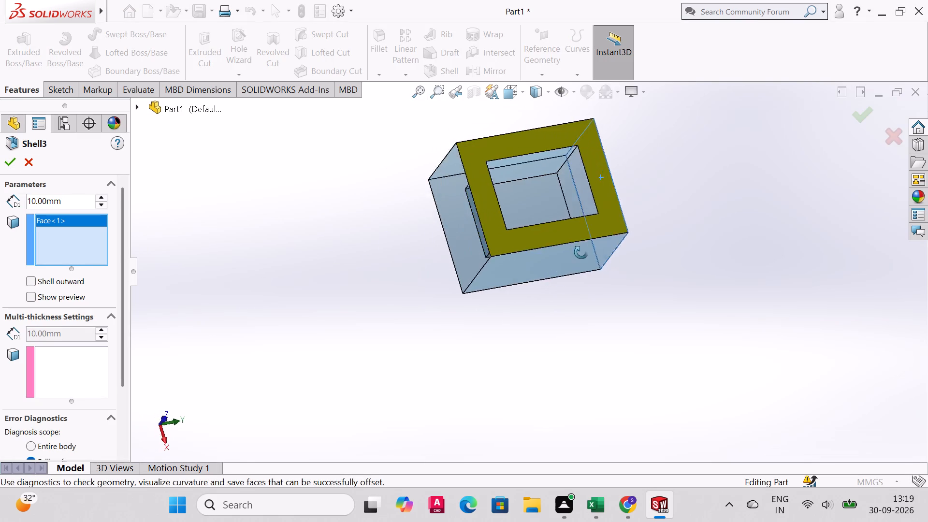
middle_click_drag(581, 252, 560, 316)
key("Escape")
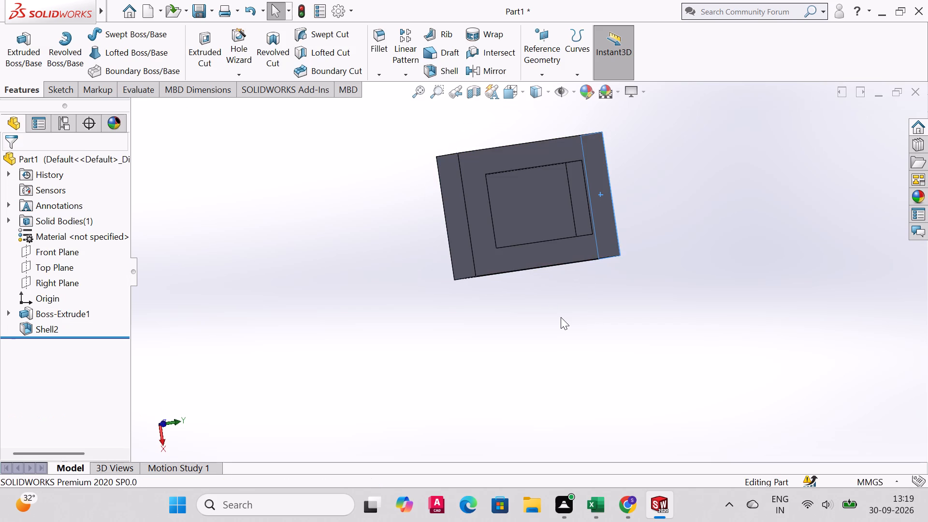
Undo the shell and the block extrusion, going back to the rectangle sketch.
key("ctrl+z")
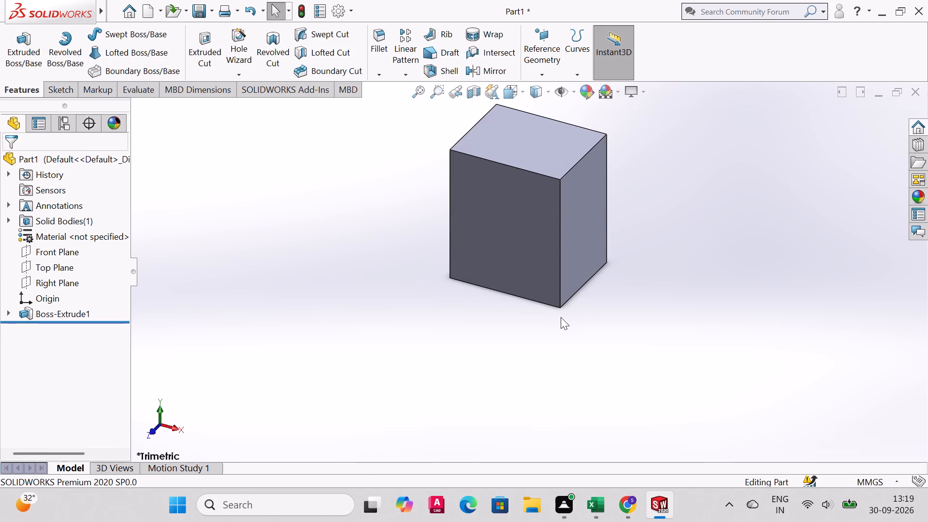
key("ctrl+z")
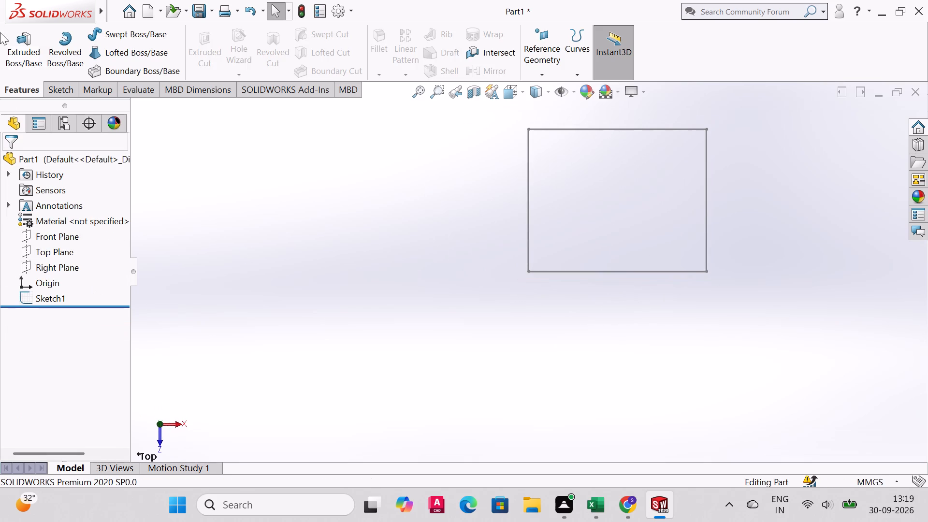
Extrude the existing rectangle sketch again as a Blind boss to a depth of 60 mm.
left_click(14, 48)
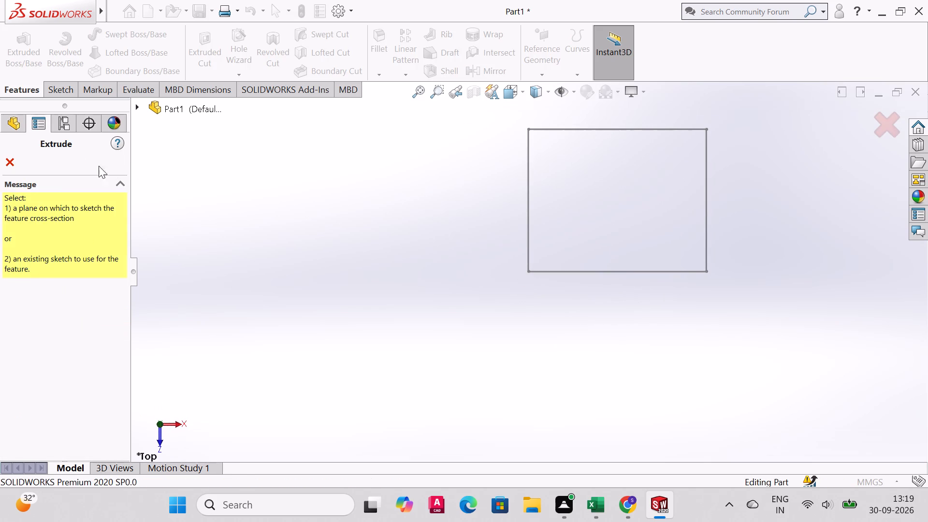
left_click(9, 167)
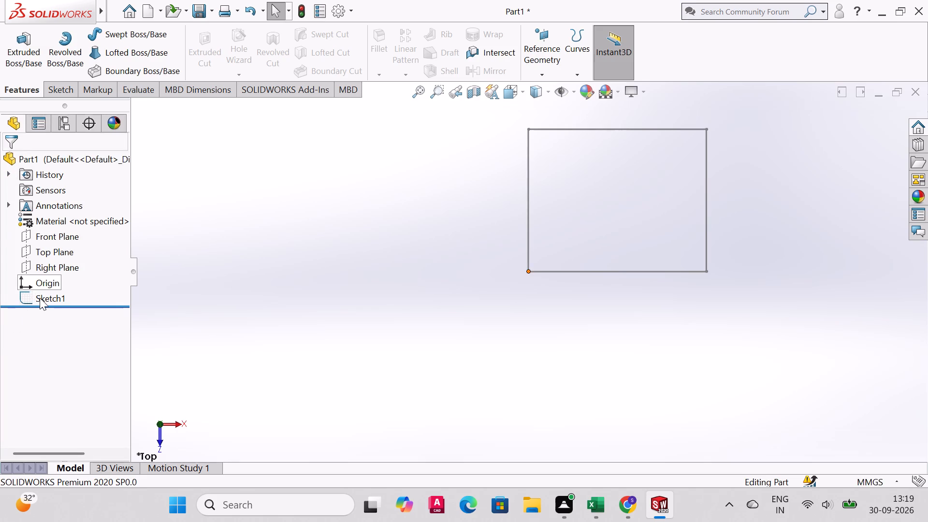
left_click(40, 298)
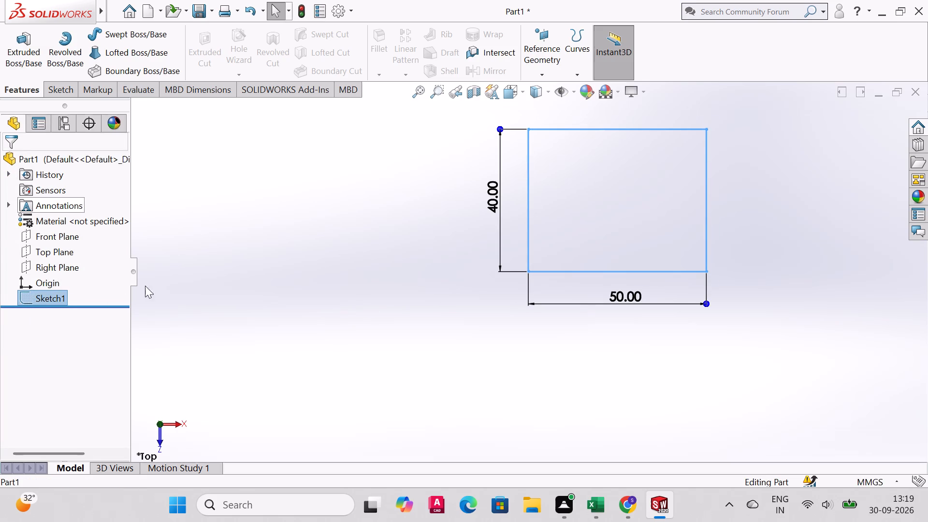
left_click(15, 48)
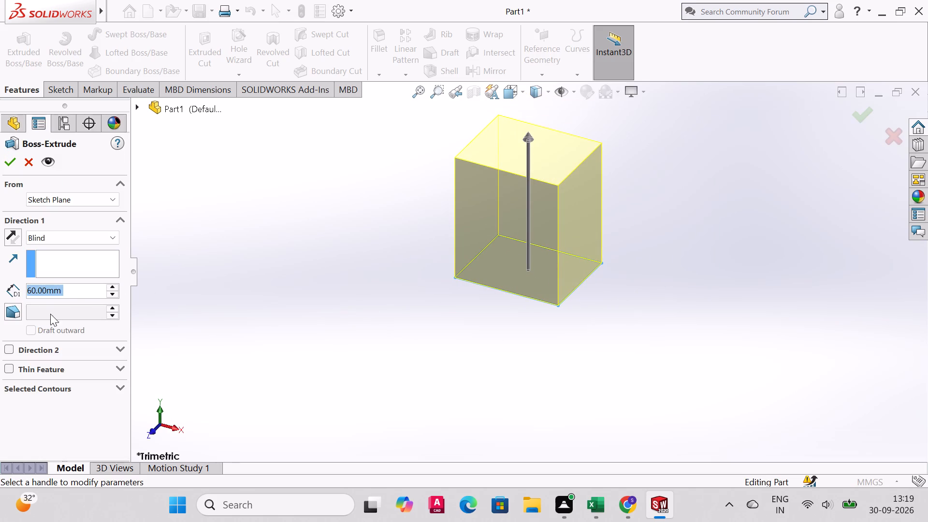
left_click(6, 168)
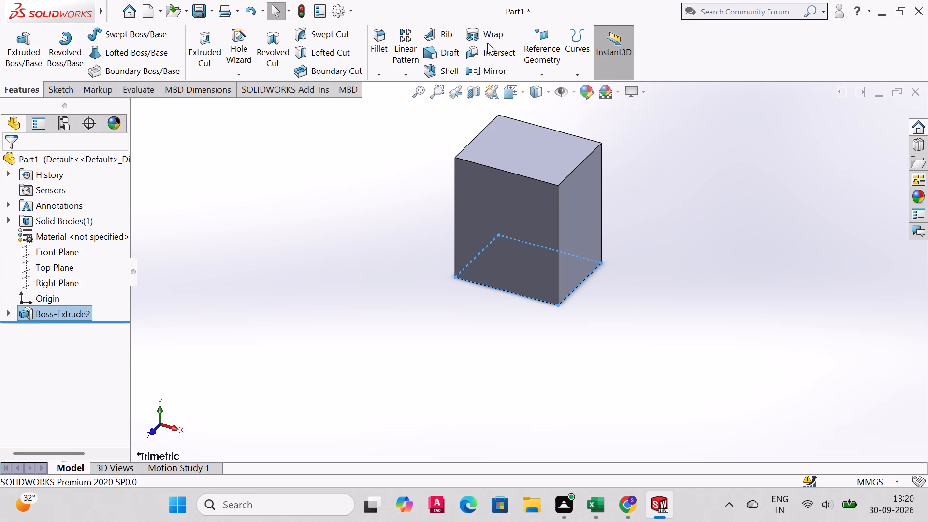
Draft the block's top face by 1 degree with DraftXpert, using the front face as the neutral plane.
left_click(456, 46)
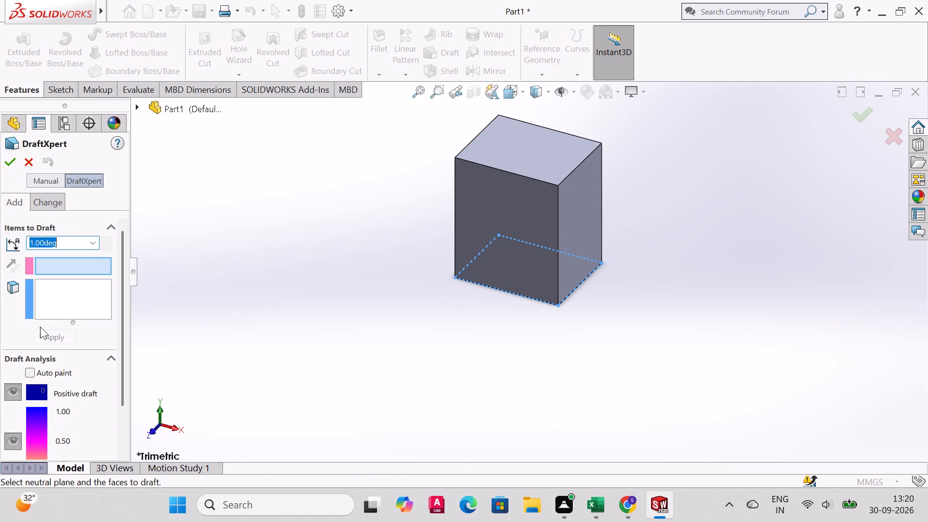
left_click(504, 223)
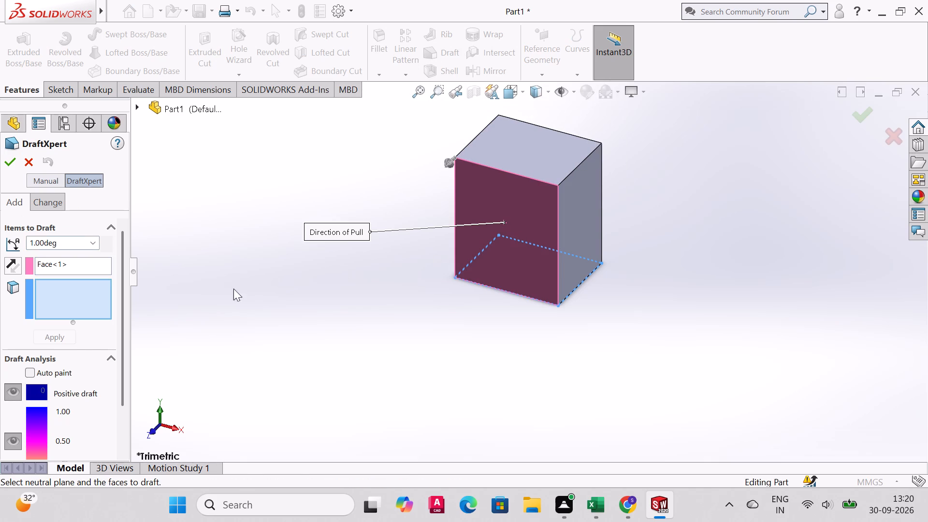
scroll(89, 300, "down", 1)
scroll(90, 366, "down", 4)
scroll(88, 384, "up", 1)
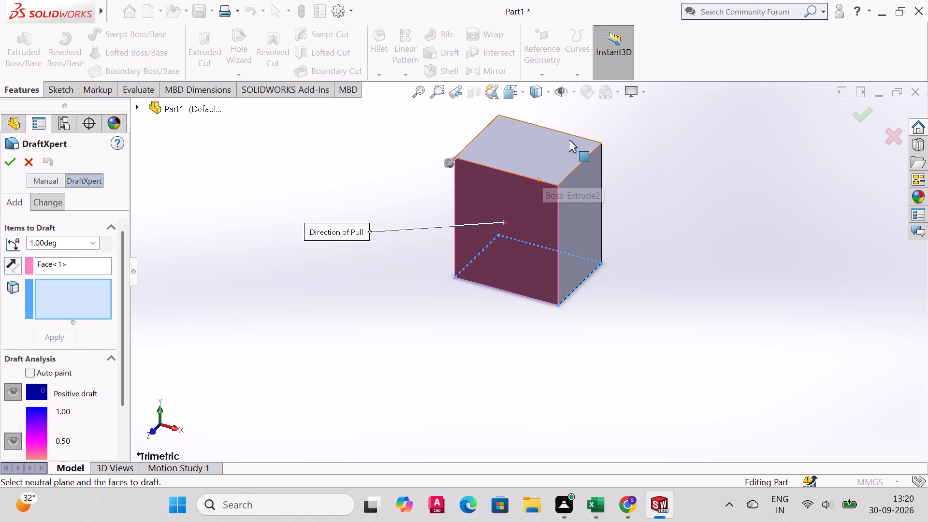
left_click(589, 154)
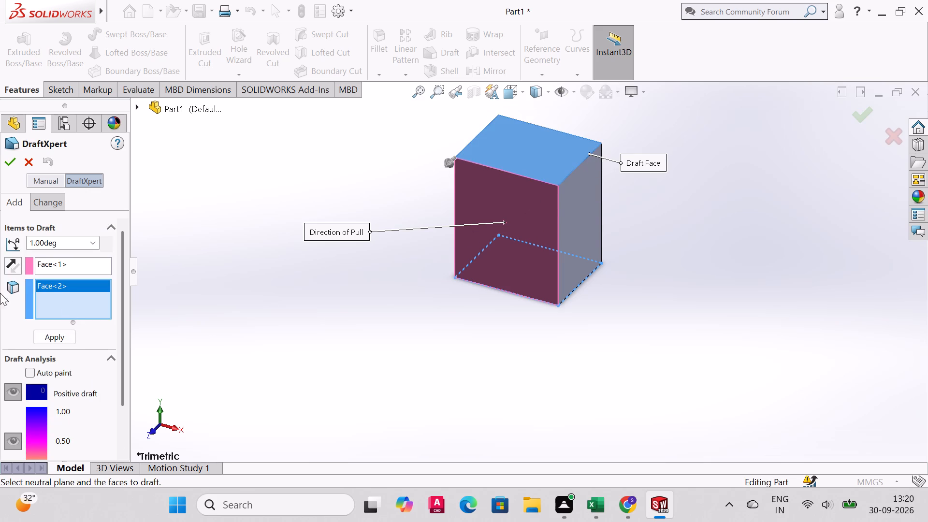
left_click(14, 159)
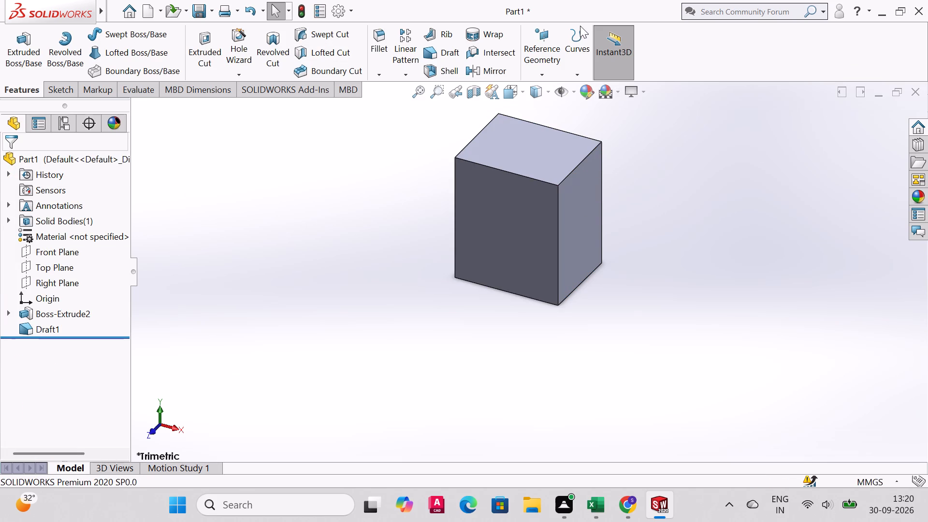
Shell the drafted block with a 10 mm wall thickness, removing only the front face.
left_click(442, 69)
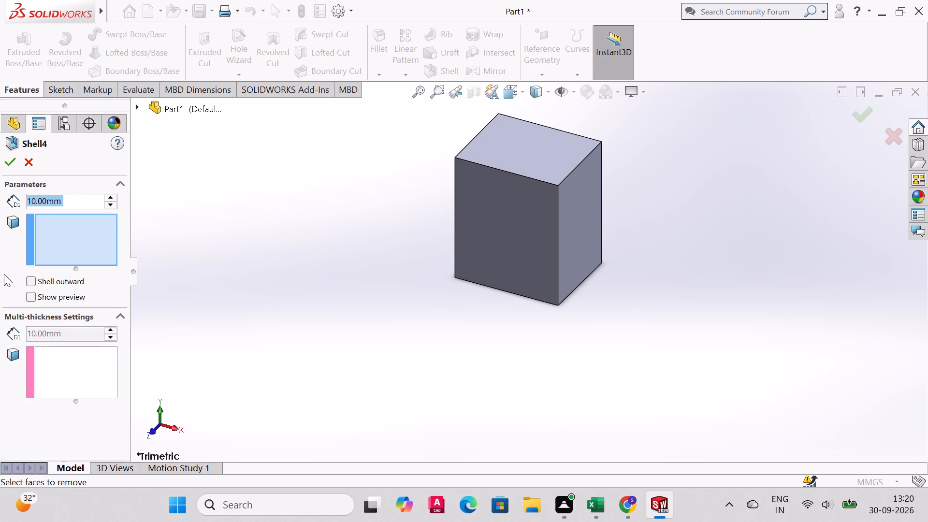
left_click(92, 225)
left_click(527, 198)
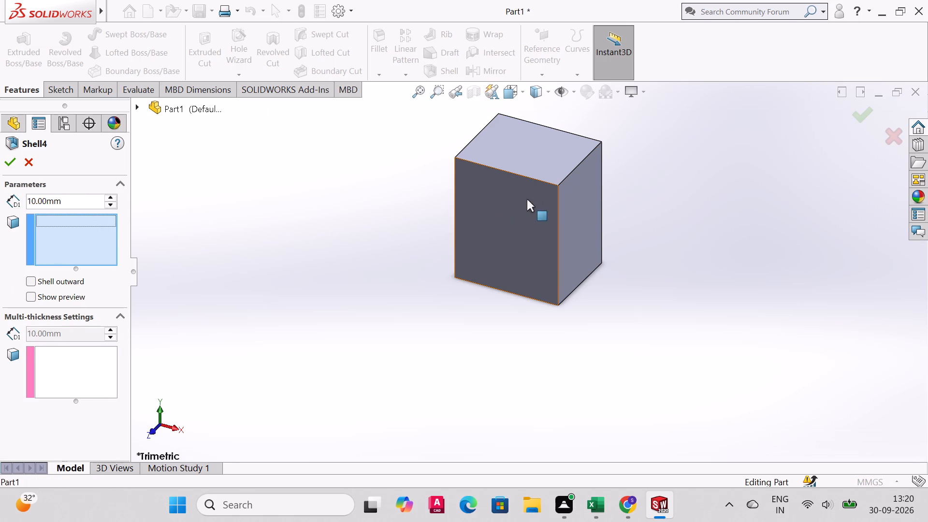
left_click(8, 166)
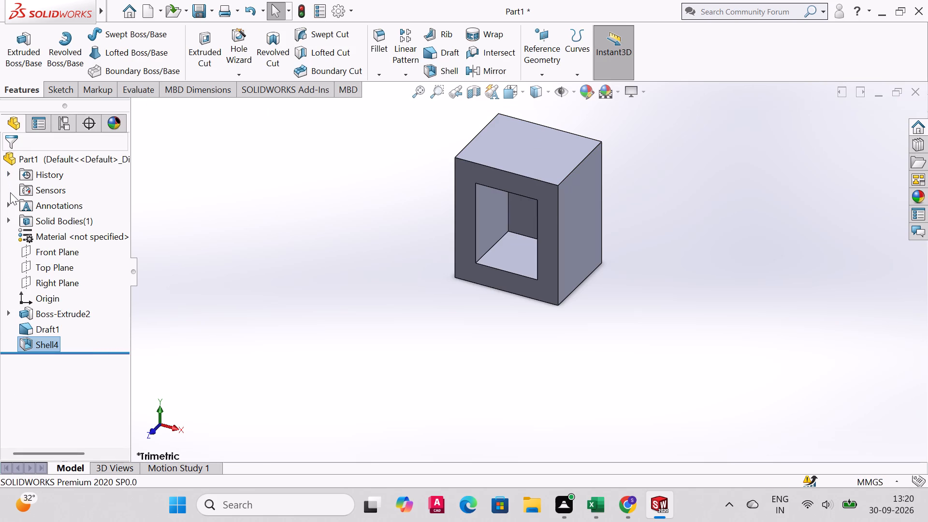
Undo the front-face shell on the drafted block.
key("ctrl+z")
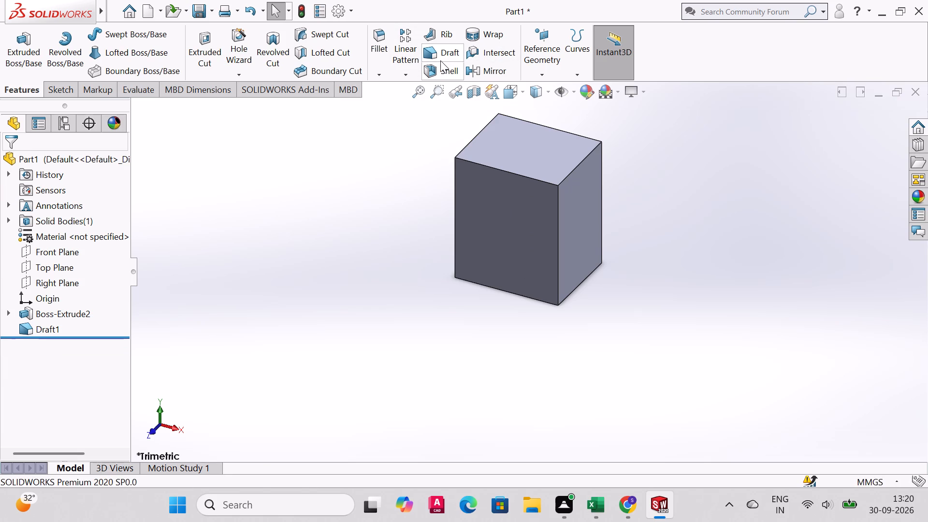
Shell the drafted block with a 10 mm wall thickness, removing both the front and top faces.
left_click(445, 72)
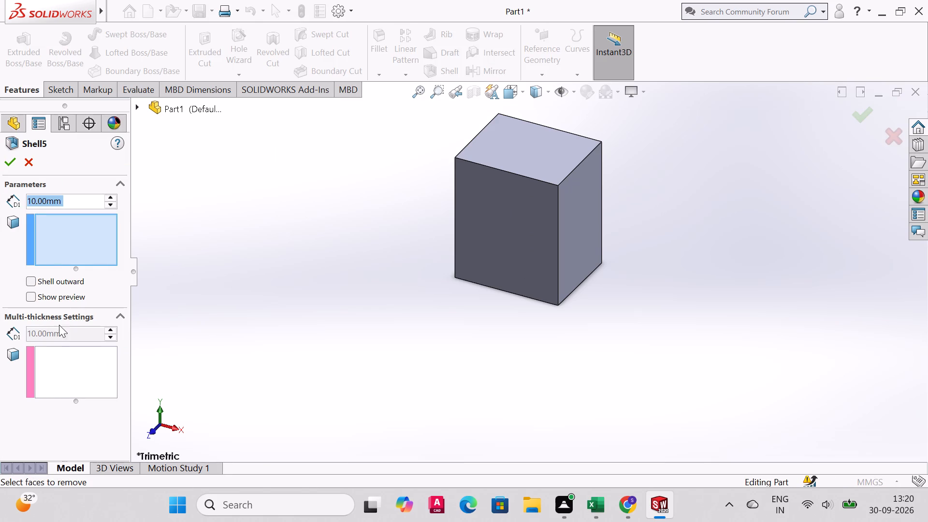
left_click(68, 237)
left_click(513, 212)
left_click(535, 165)
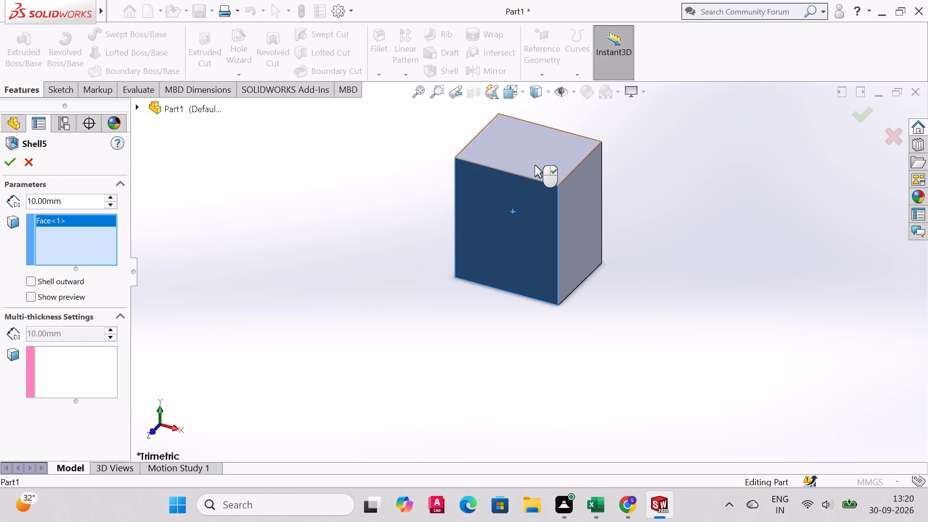
left_click(3, 161)
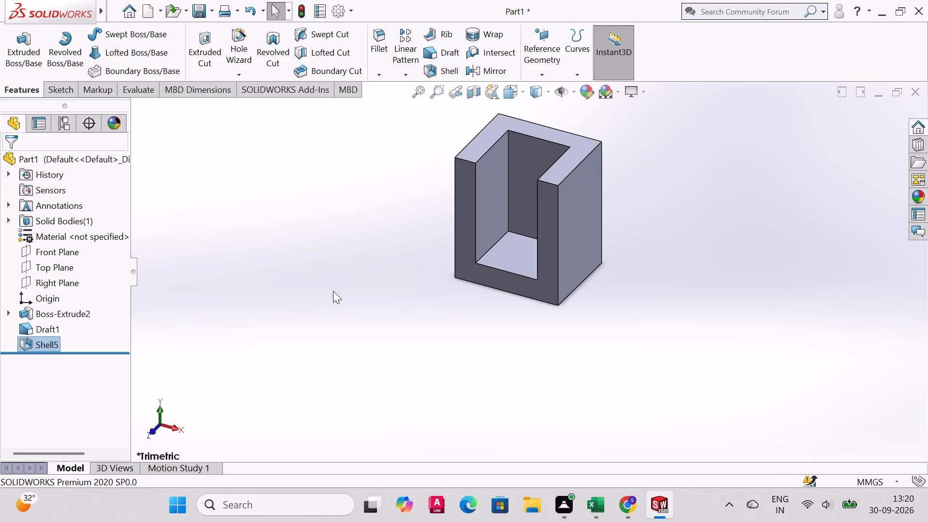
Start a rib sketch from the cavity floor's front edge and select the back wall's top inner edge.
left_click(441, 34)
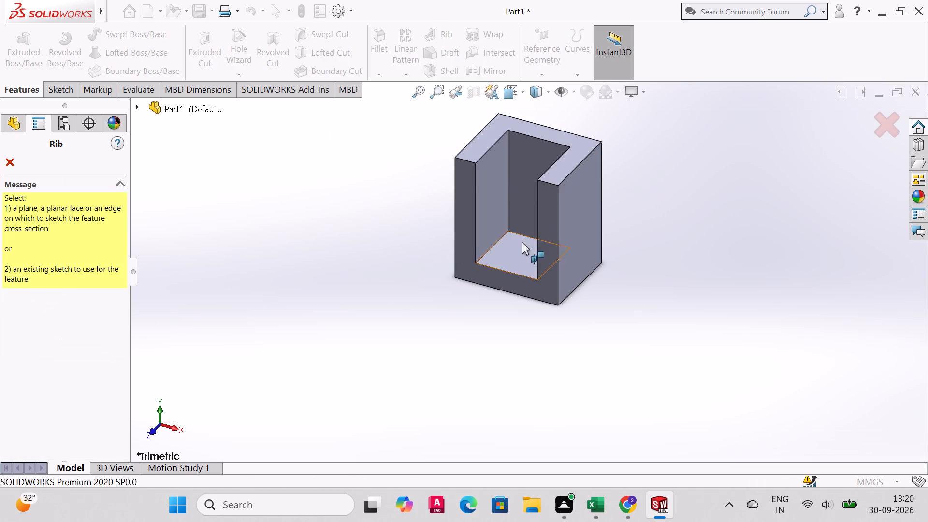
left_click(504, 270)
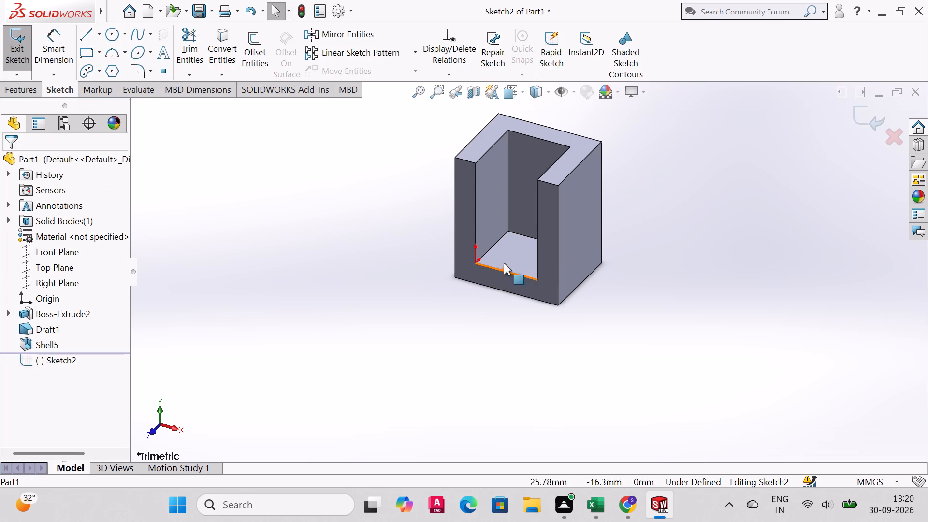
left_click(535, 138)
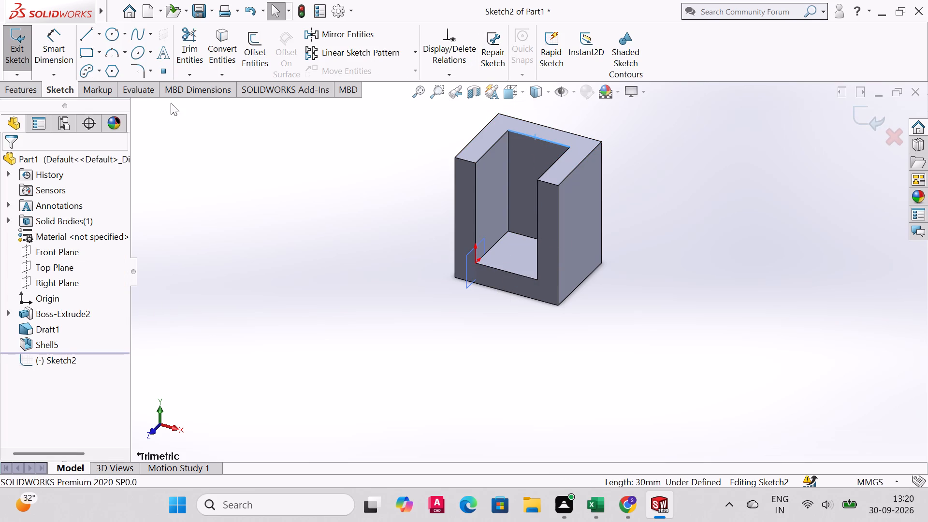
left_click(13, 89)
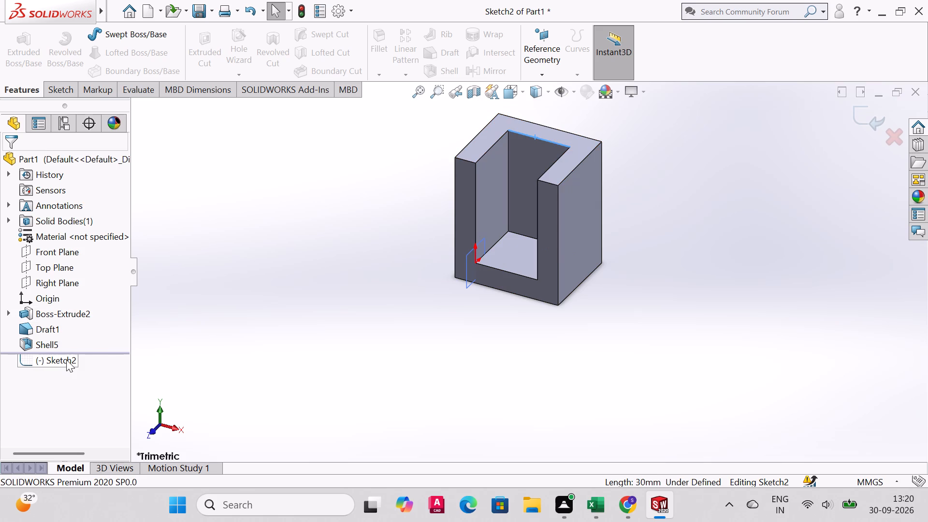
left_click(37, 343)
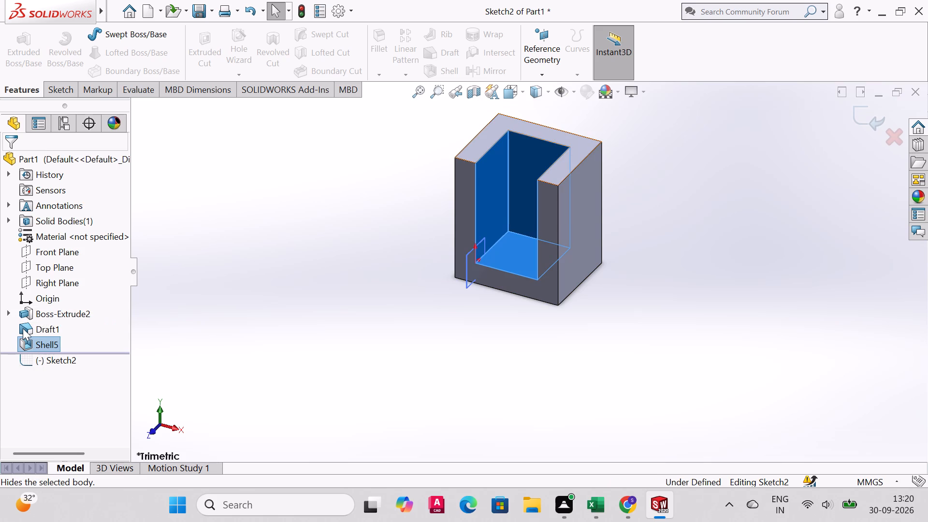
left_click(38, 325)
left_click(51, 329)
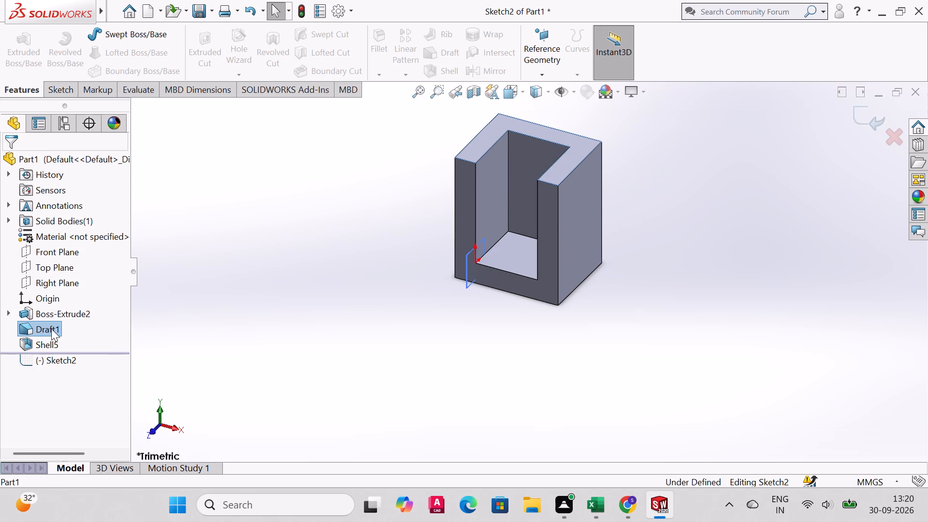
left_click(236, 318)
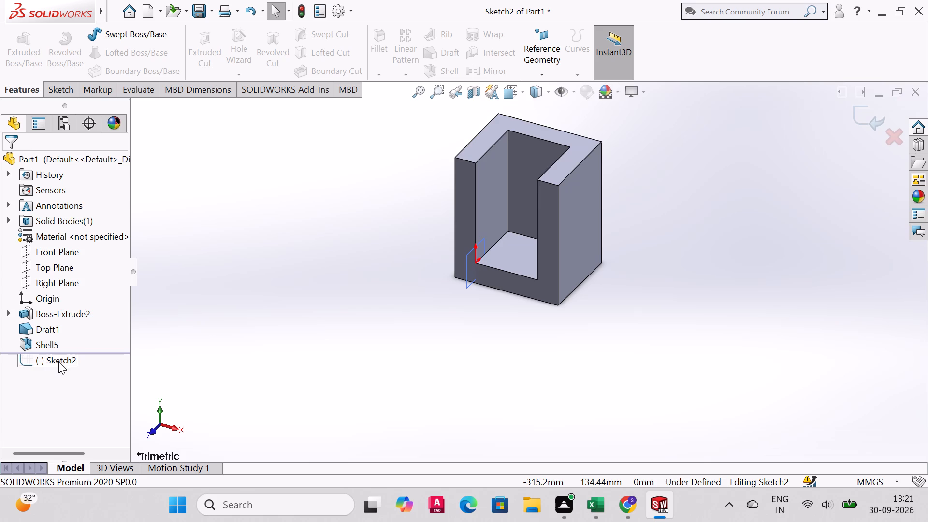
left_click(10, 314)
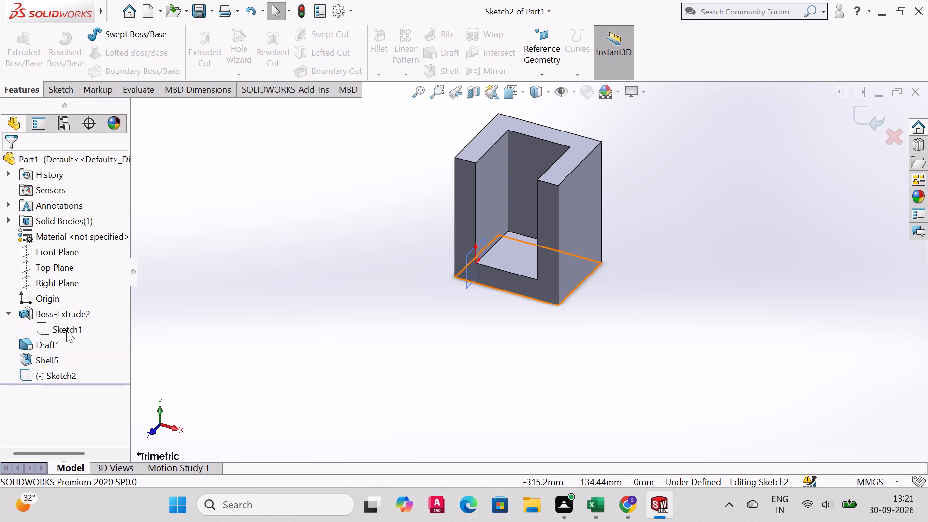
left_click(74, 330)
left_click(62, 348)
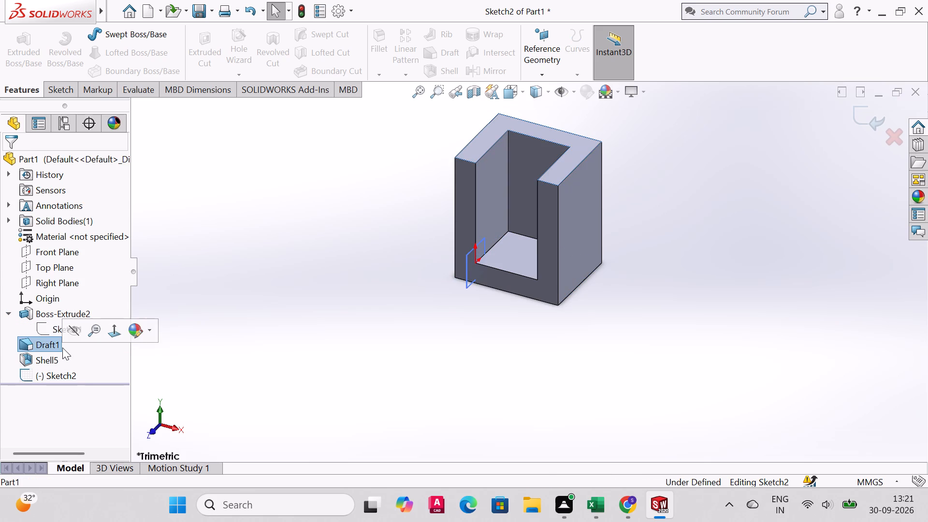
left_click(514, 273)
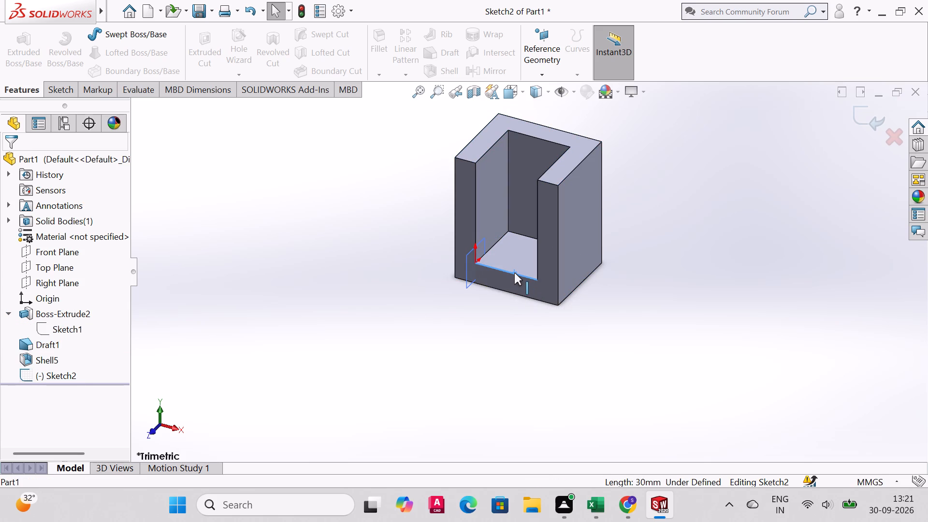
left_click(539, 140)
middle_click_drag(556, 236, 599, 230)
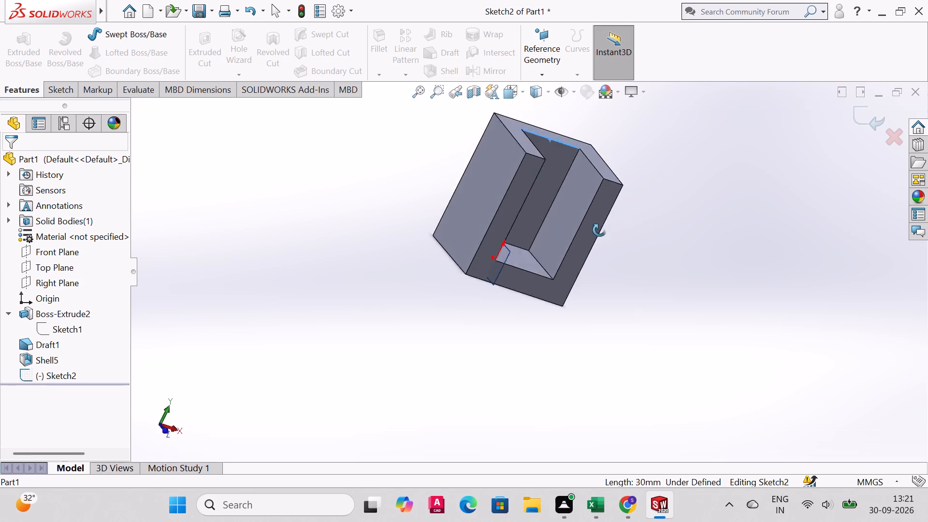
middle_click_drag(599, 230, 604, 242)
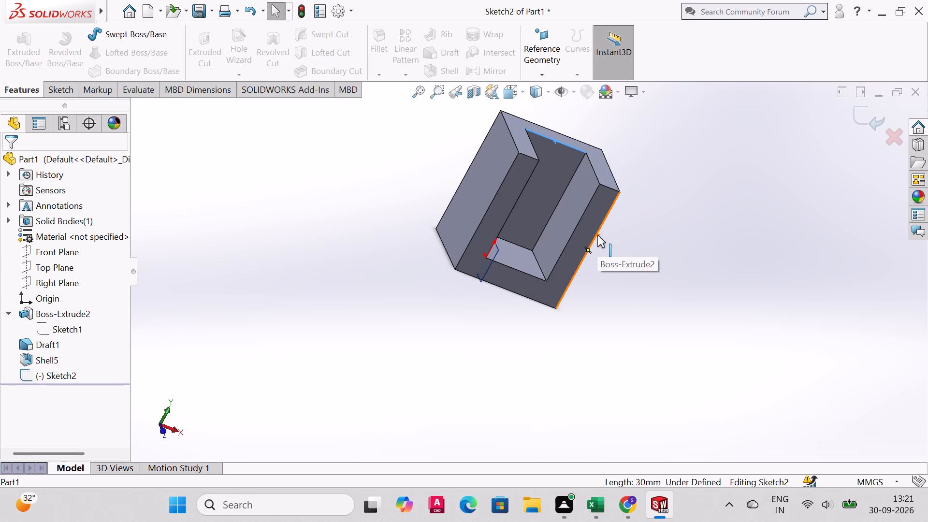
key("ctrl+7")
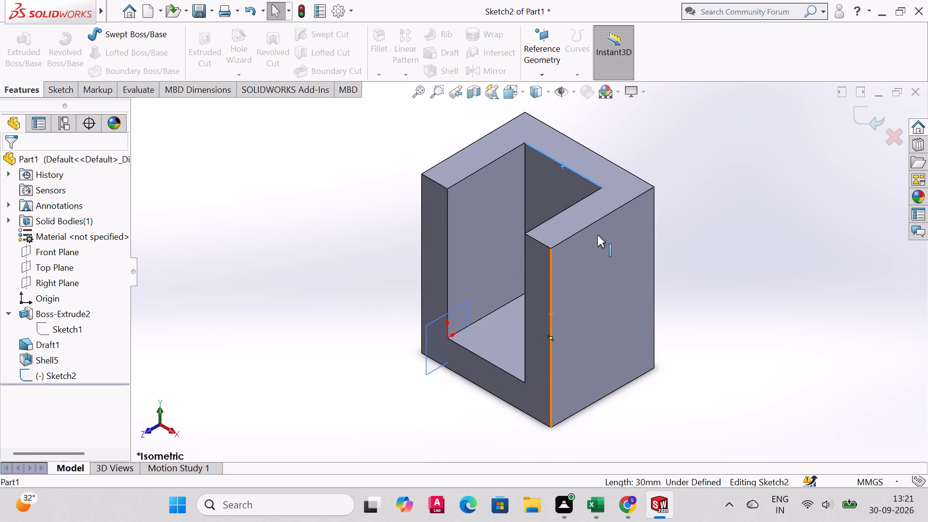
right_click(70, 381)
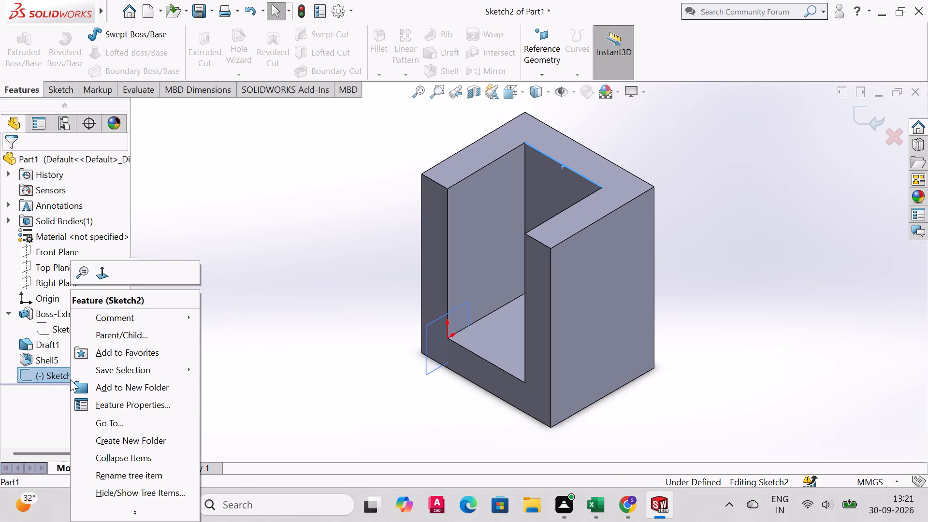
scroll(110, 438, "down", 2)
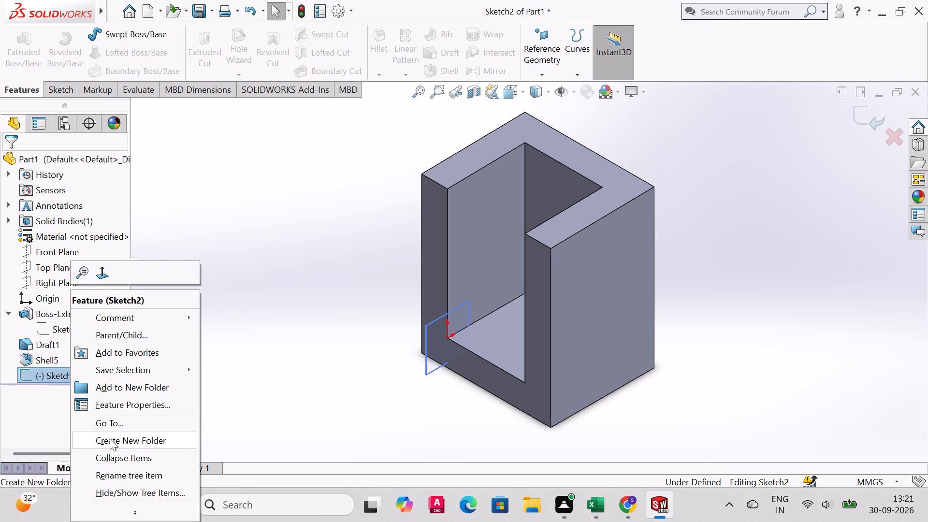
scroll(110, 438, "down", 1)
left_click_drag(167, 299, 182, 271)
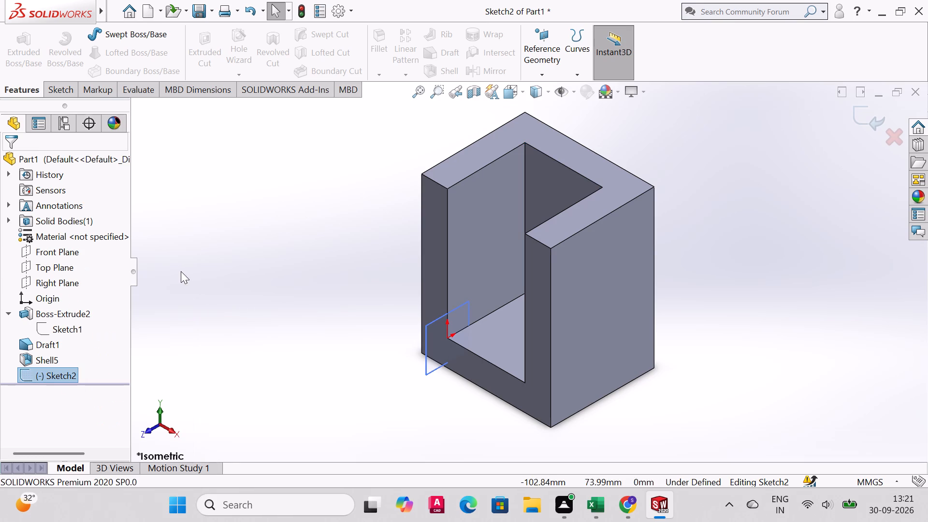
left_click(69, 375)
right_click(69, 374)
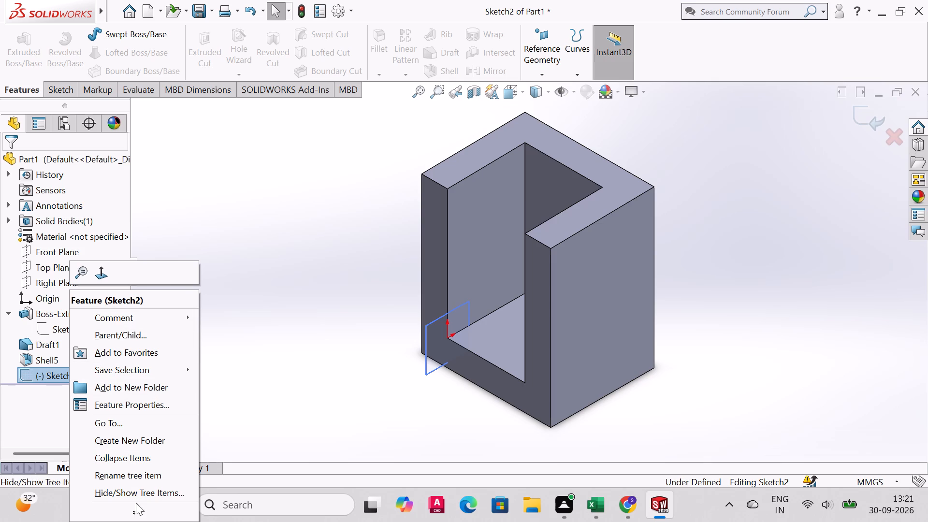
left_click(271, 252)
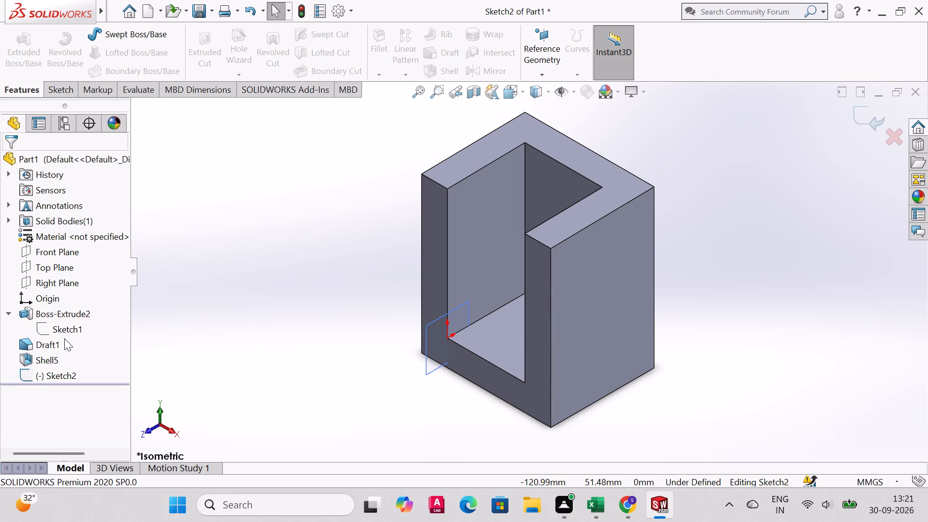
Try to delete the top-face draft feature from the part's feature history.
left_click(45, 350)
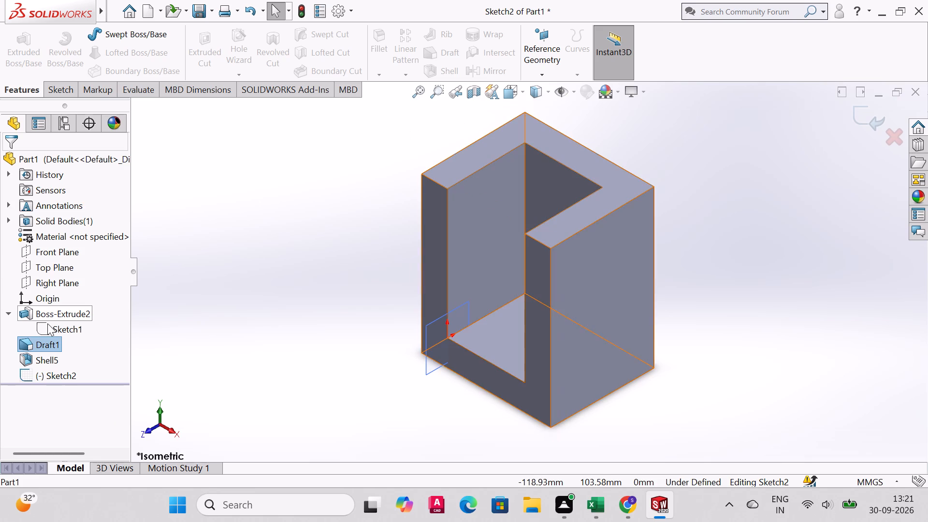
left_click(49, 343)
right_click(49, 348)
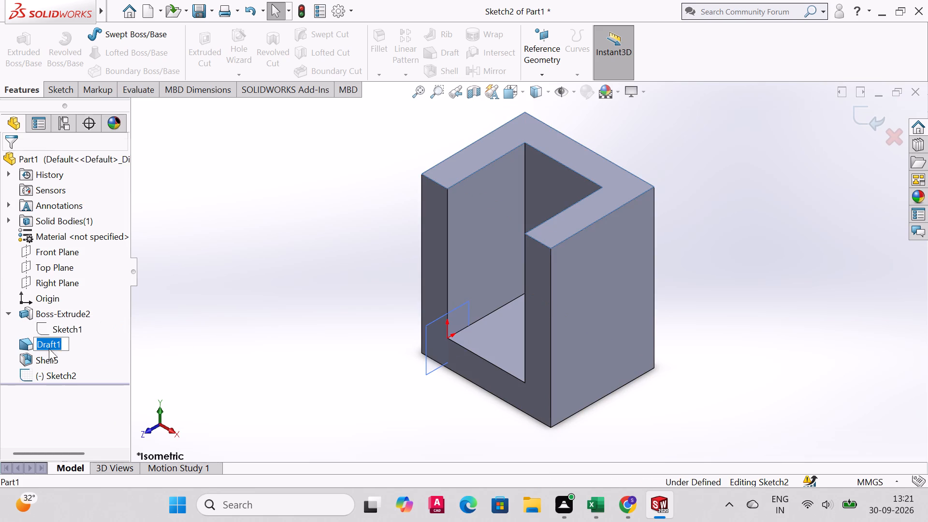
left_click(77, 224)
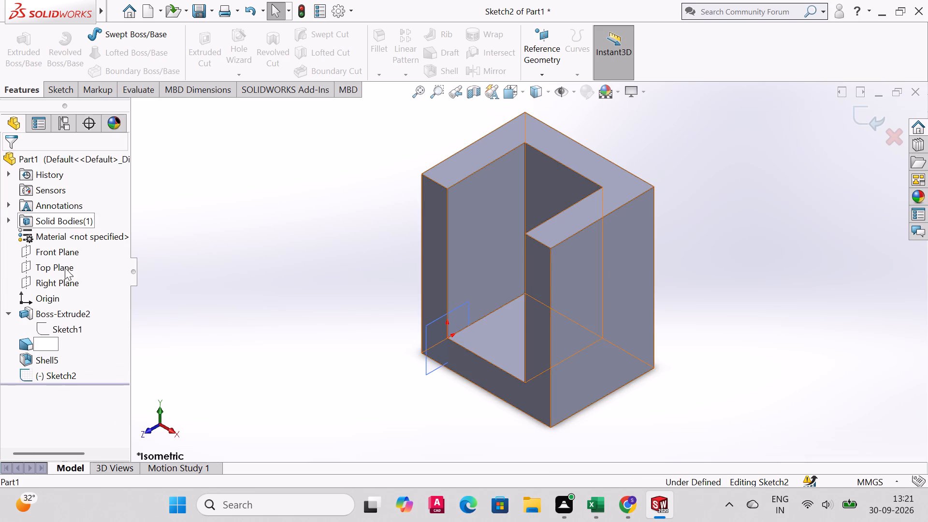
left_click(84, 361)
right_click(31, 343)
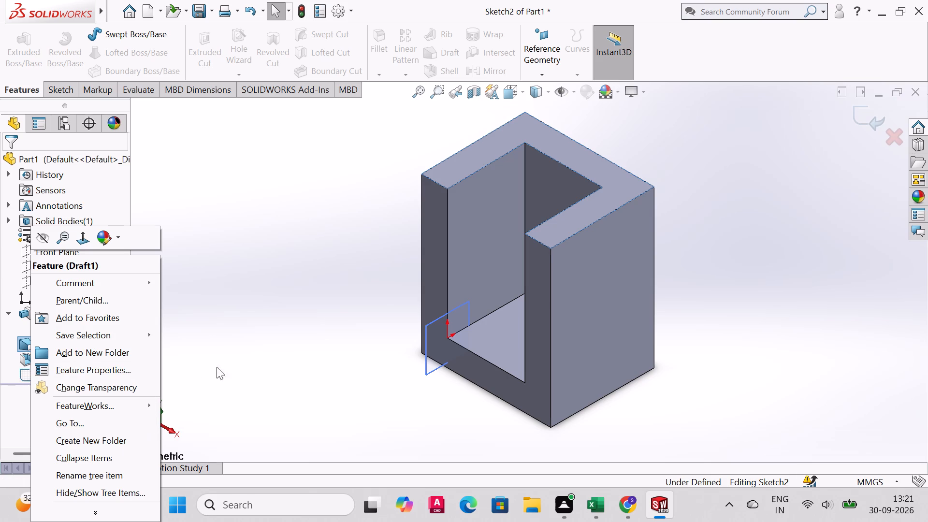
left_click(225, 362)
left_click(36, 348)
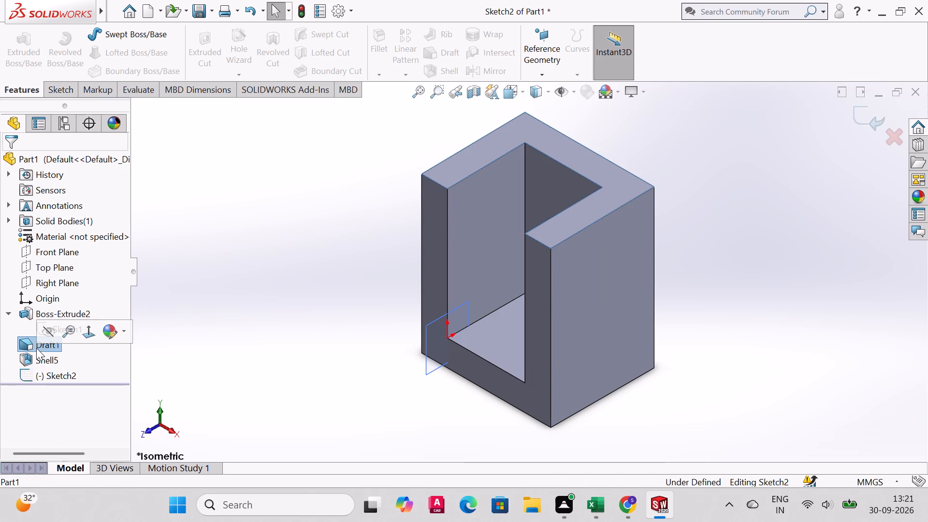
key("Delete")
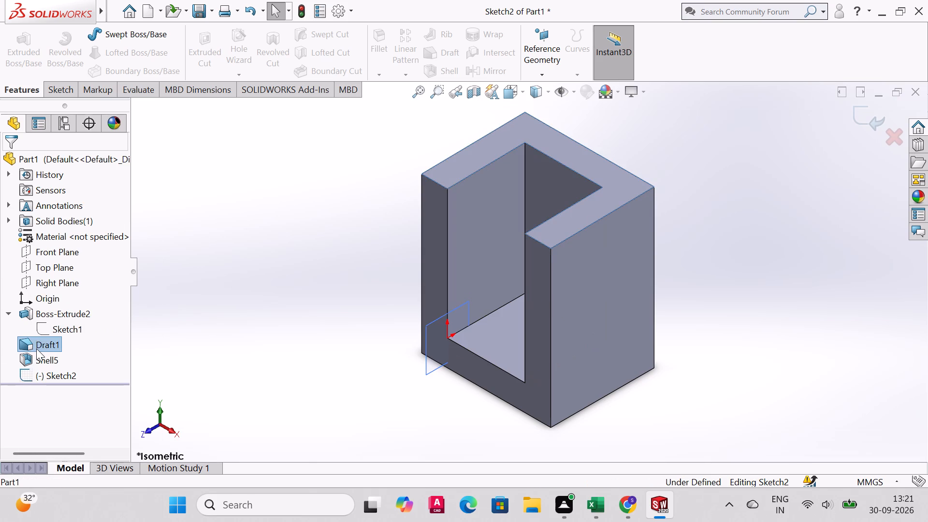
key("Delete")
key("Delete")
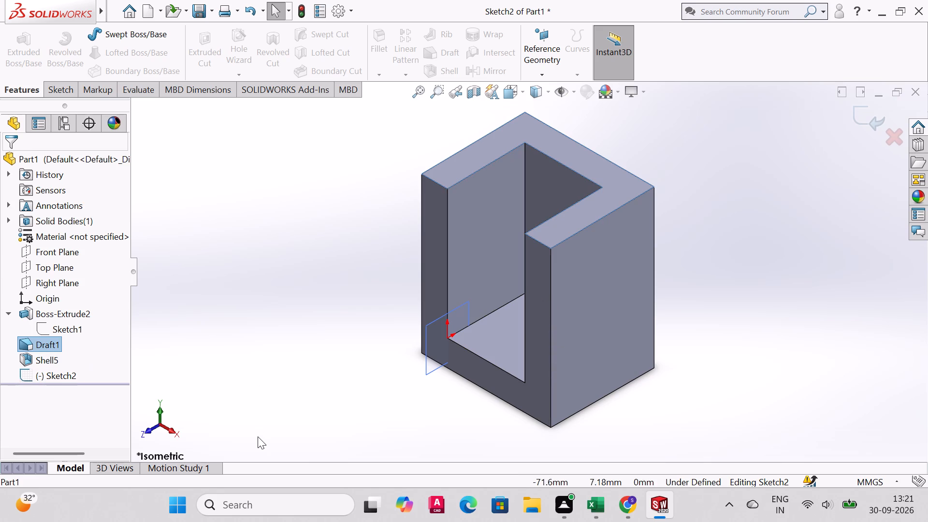
Undo the rib sketch and its plane, the shell and the draft, back to the plain extruded block.
key("ctrl+z")
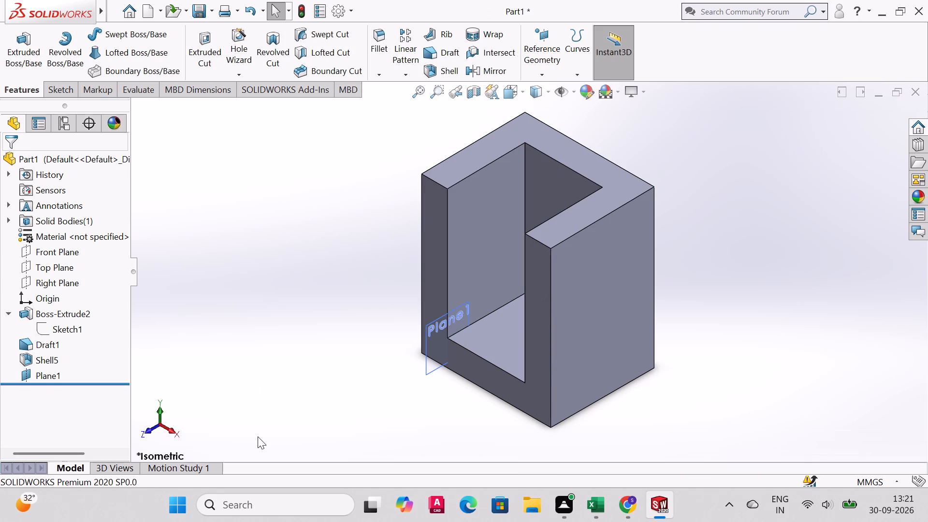
key("ctrl+z")
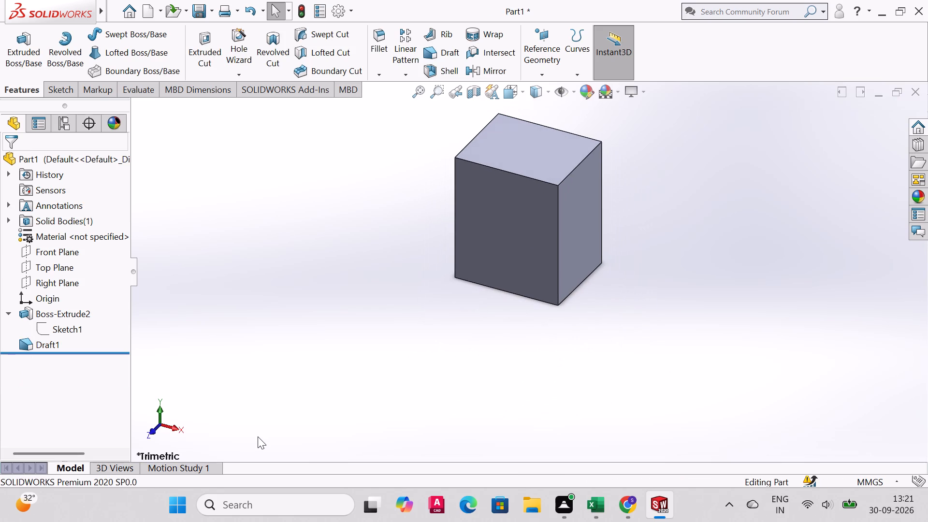
key("ctrl+z")
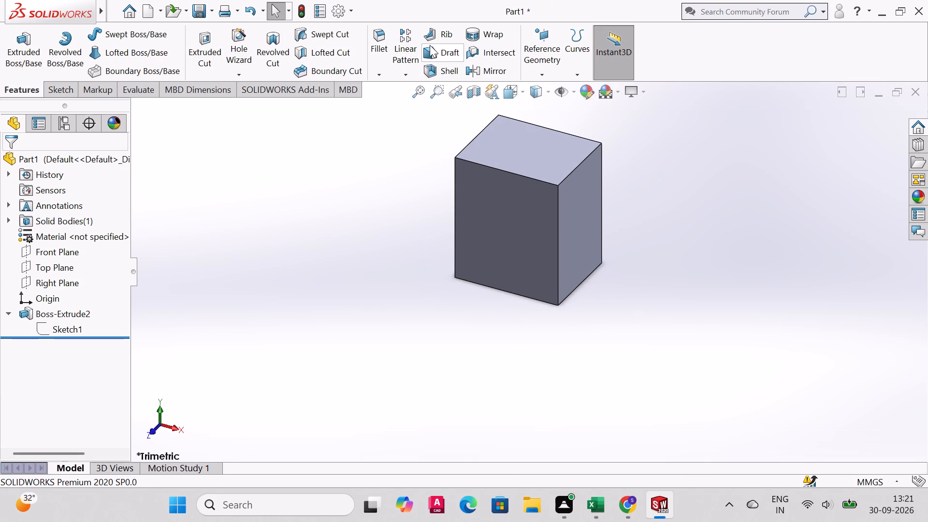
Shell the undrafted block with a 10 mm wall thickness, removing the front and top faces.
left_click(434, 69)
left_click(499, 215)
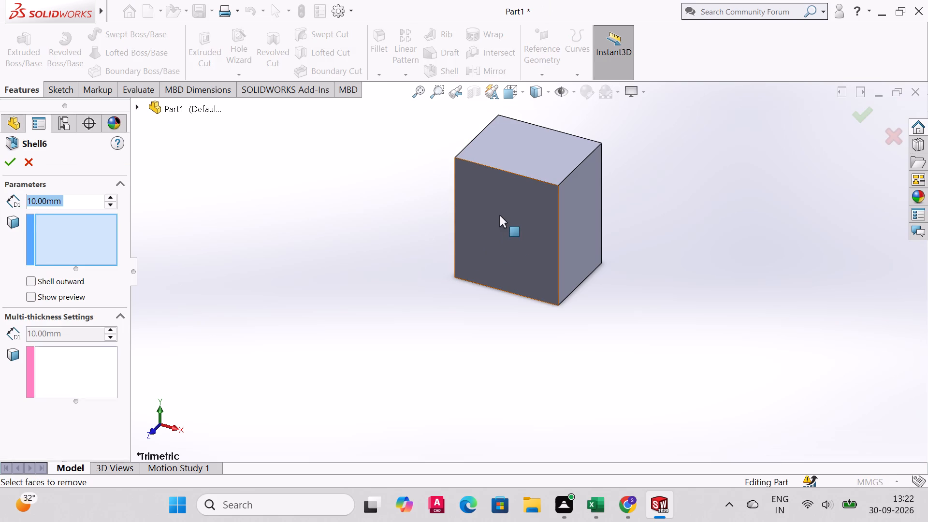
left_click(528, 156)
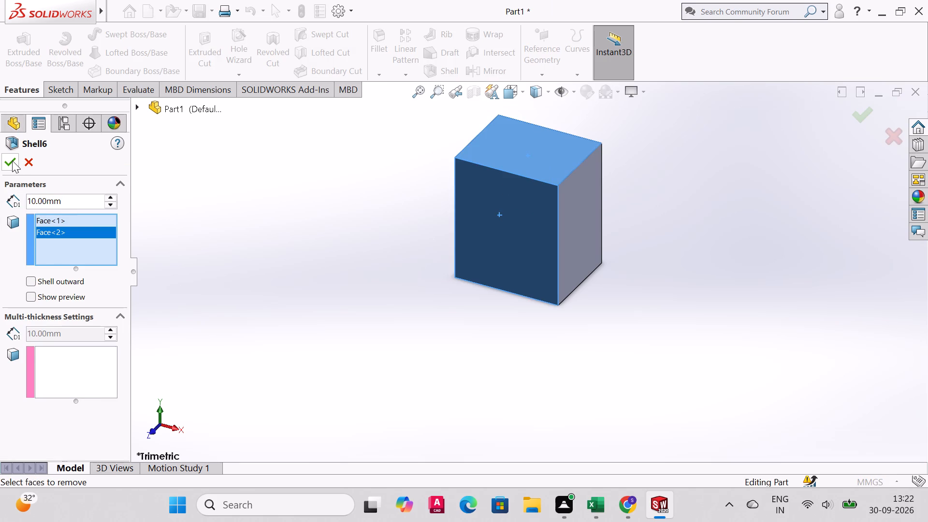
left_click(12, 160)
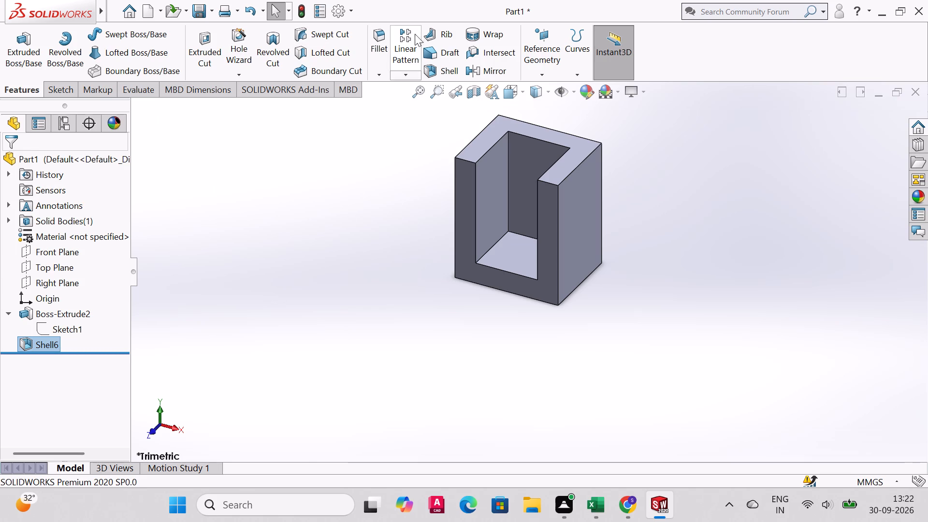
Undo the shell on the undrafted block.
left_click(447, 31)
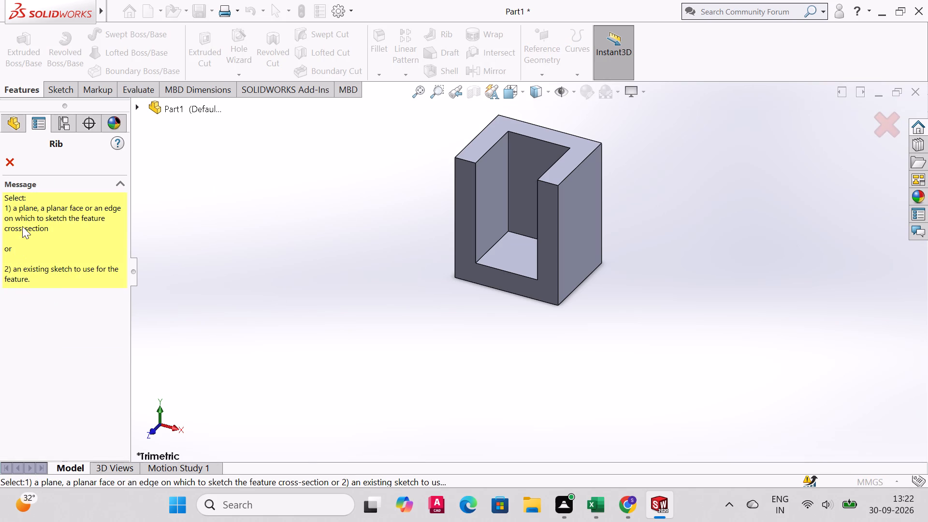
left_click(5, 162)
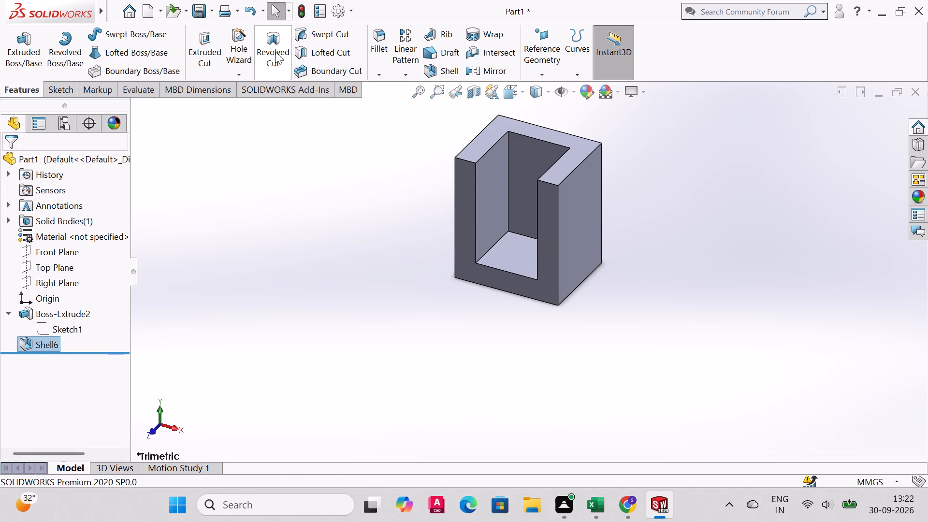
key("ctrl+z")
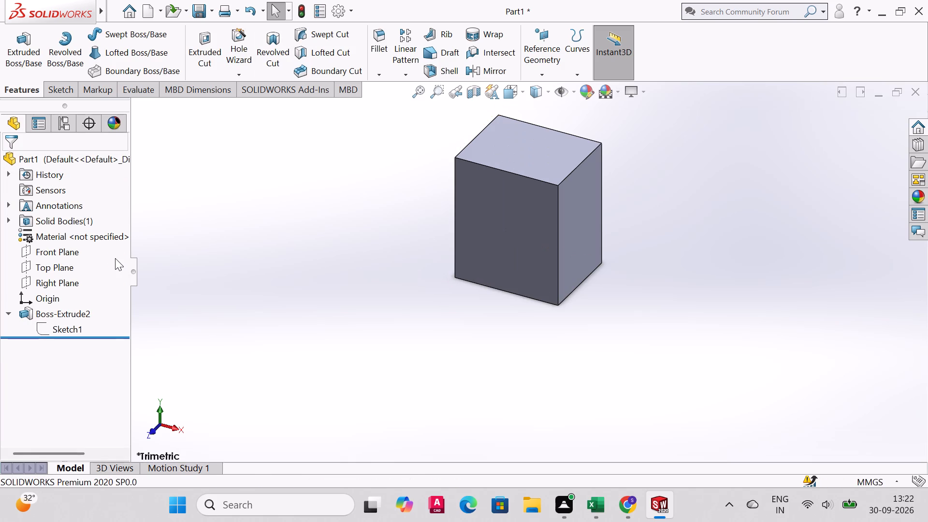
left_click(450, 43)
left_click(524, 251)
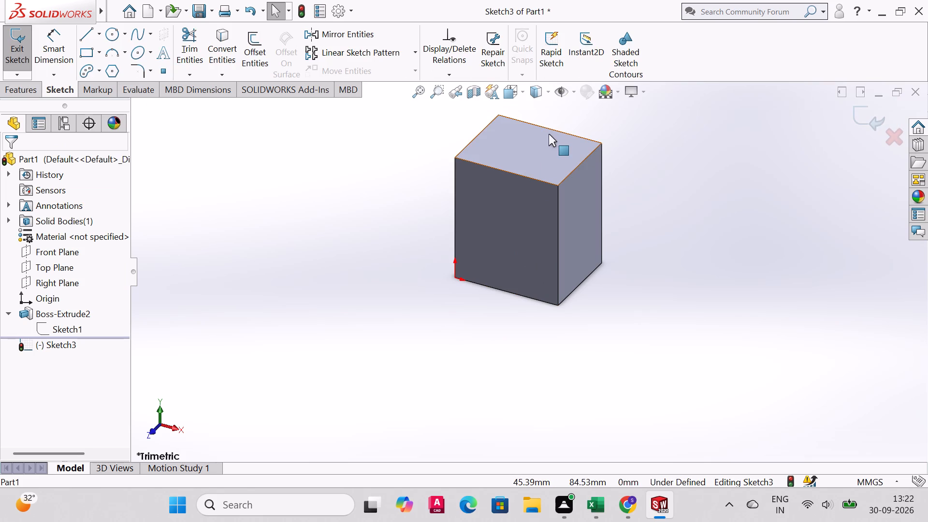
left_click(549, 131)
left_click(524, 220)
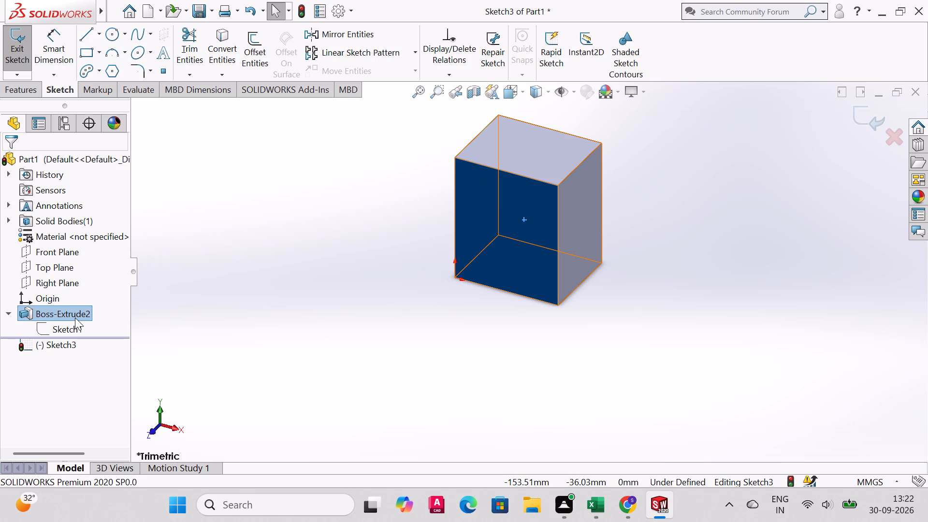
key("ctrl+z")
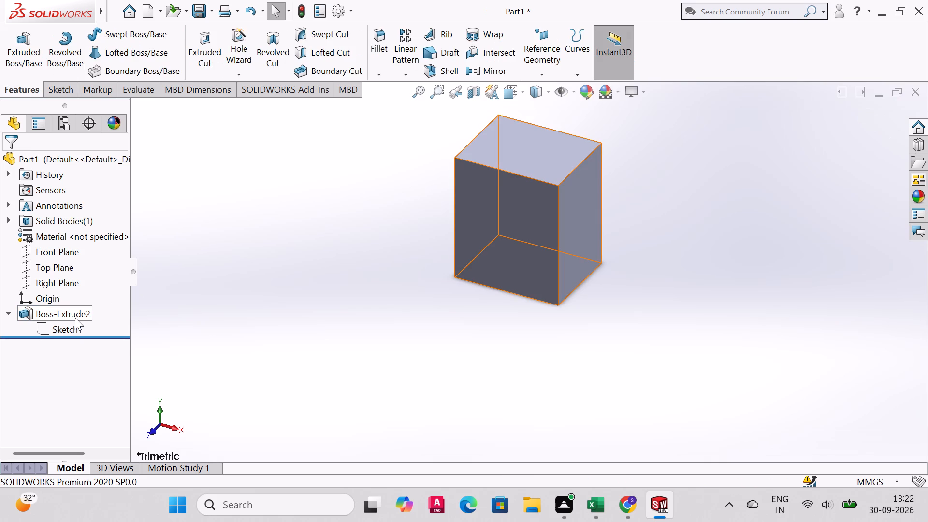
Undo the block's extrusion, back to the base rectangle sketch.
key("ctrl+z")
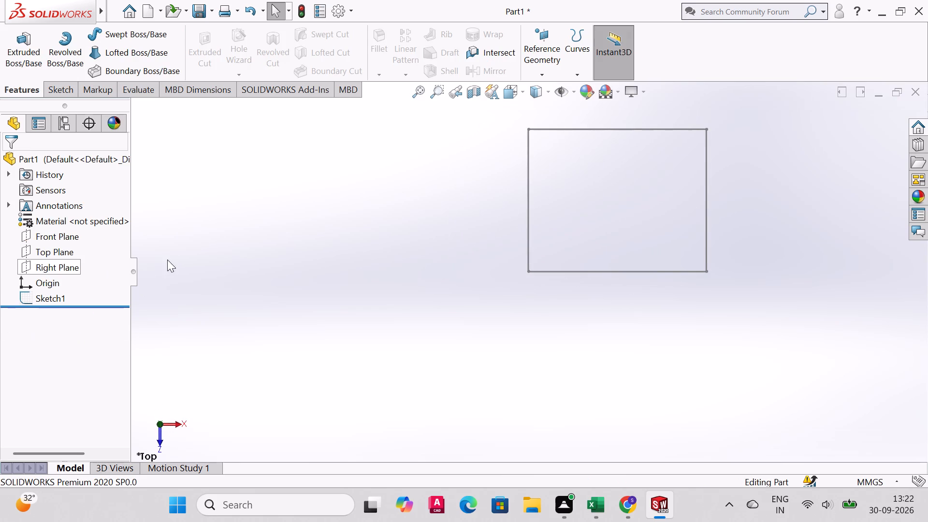
Extrude the 50 x 40 mm base rectangle sketch 60 mm as a blind boss.
left_click(49, 302)
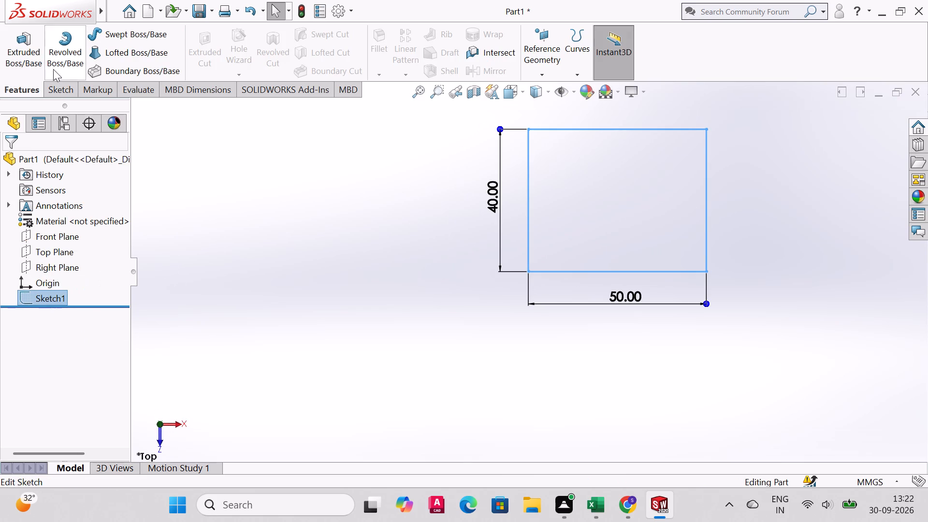
left_click(23, 44)
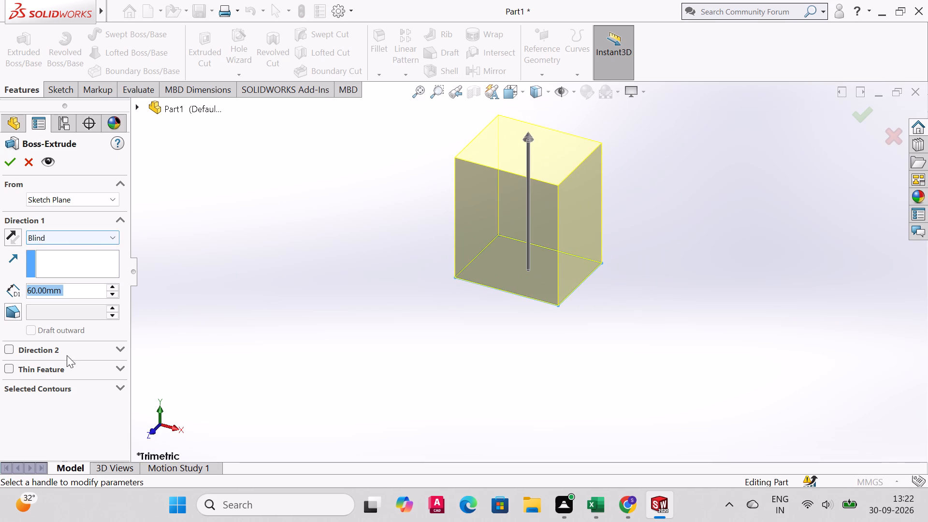
left_click(7, 163)
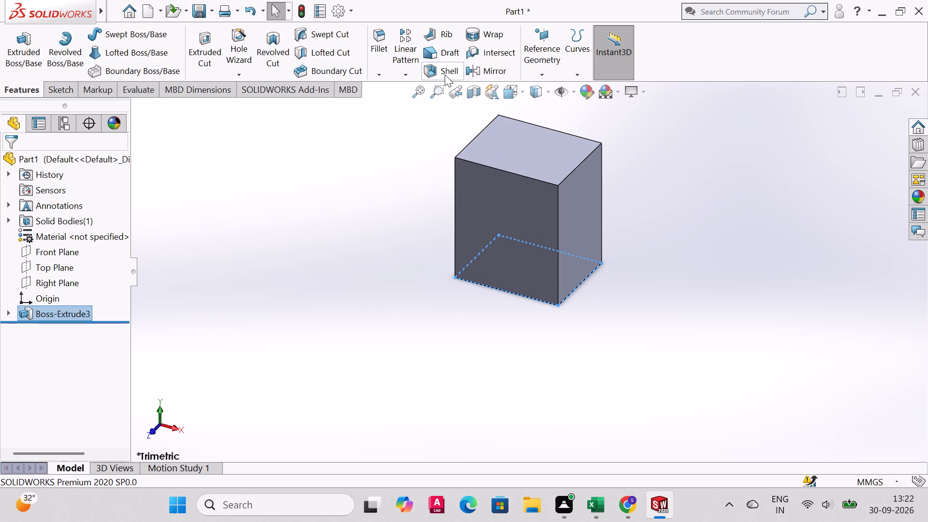
Shell the block with a 10 mm wall thickness, removing the front and top faces.
left_click(444, 73)
left_click(509, 222)
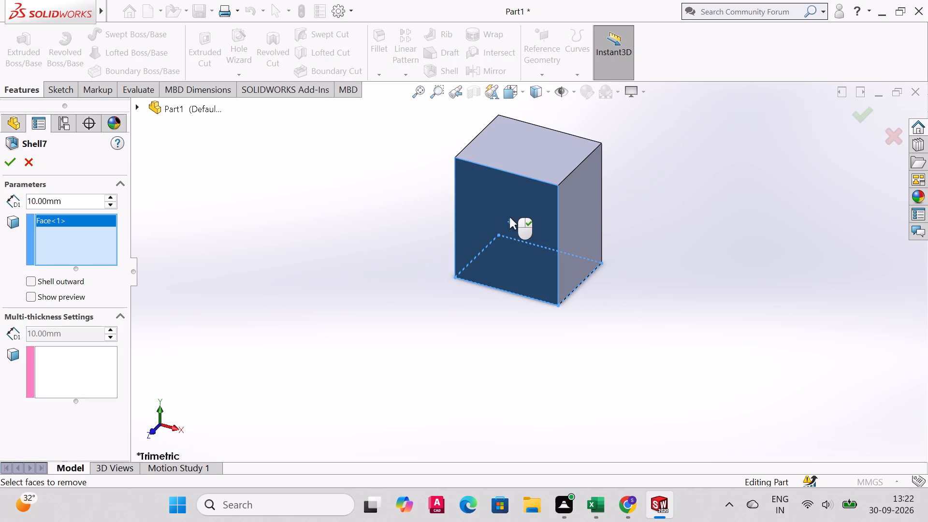
left_click(525, 166)
left_click(12, 163)
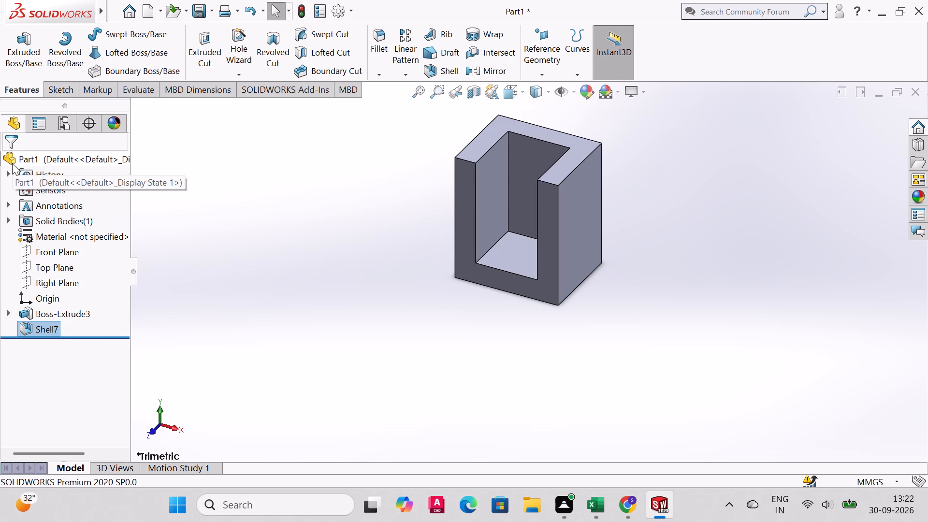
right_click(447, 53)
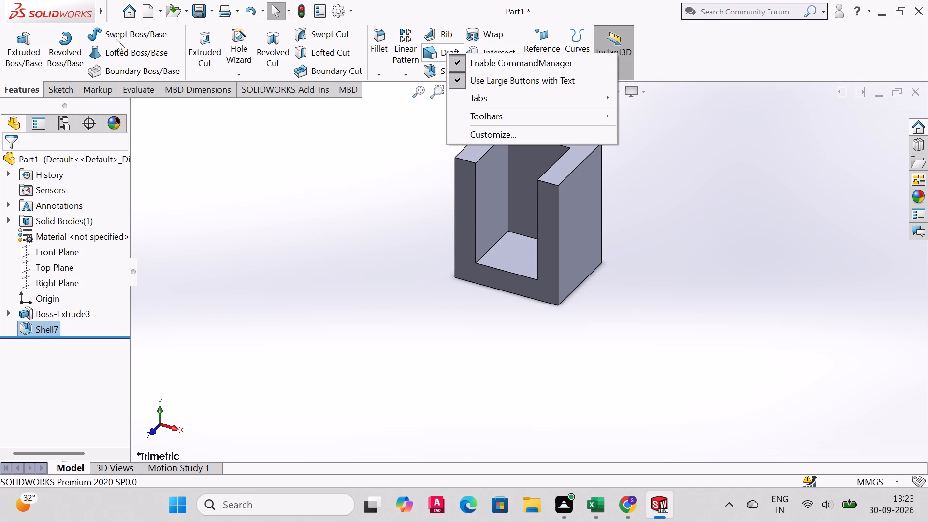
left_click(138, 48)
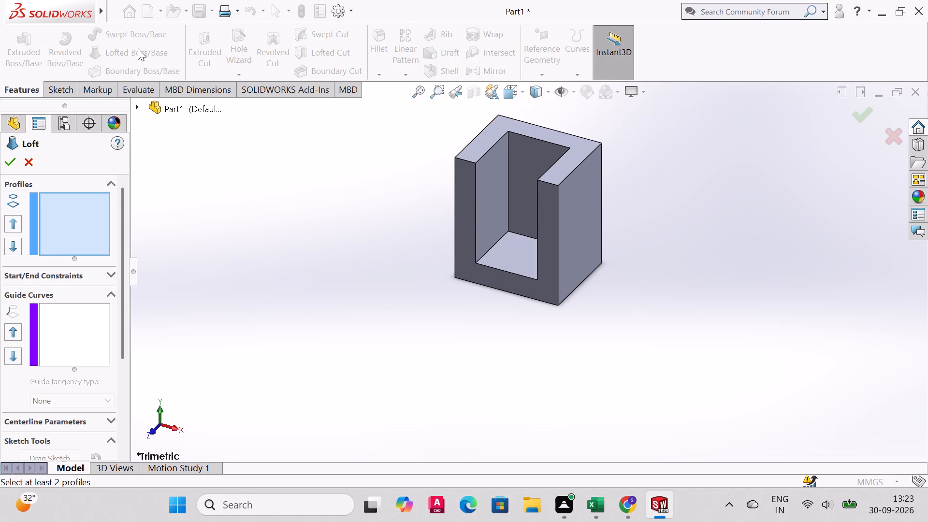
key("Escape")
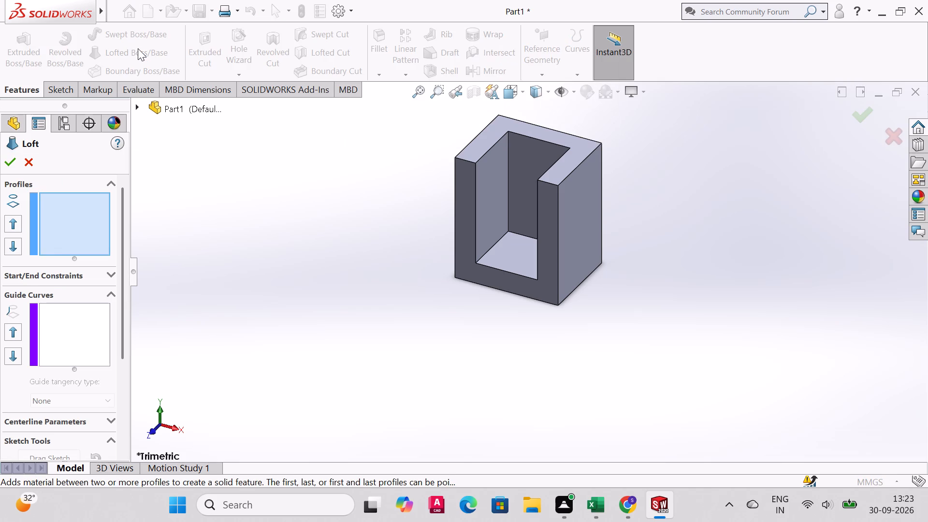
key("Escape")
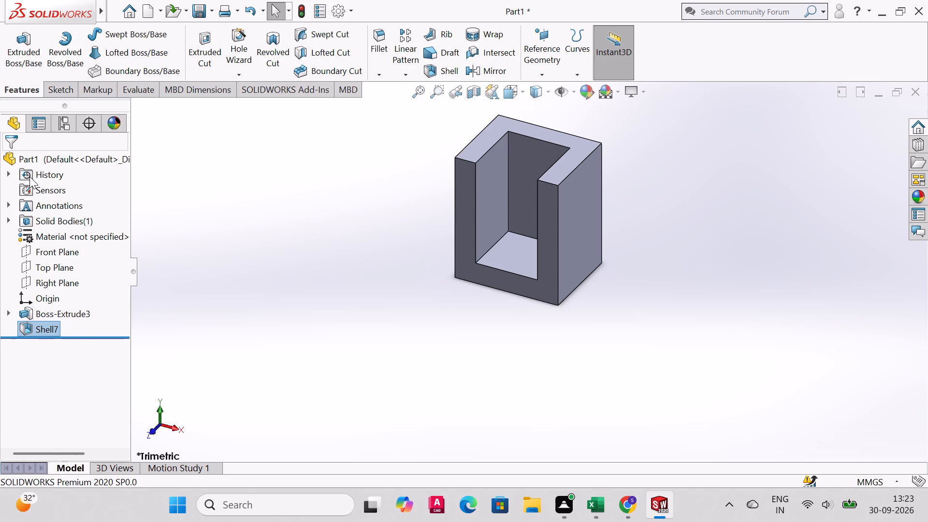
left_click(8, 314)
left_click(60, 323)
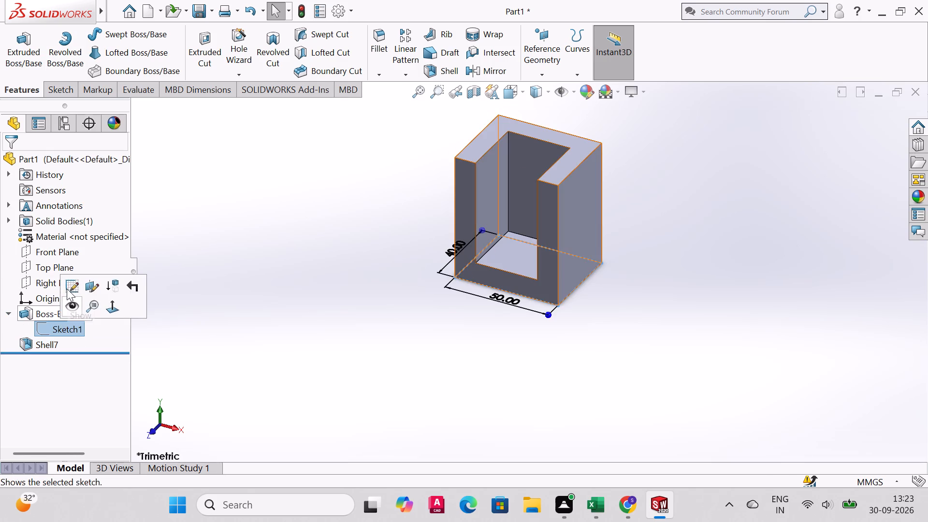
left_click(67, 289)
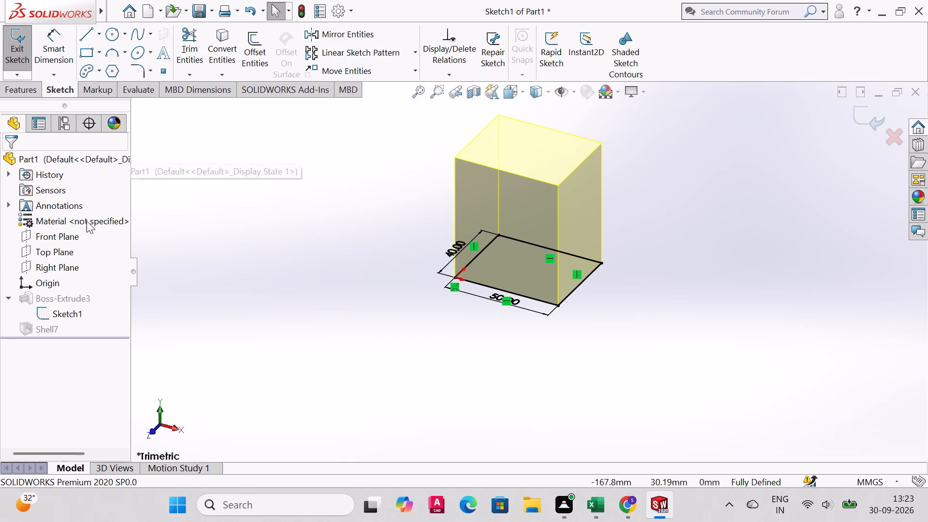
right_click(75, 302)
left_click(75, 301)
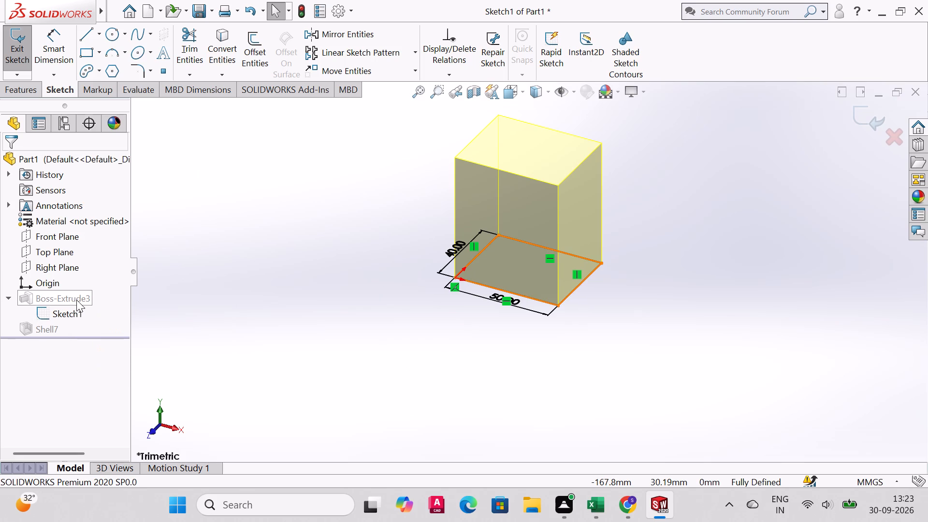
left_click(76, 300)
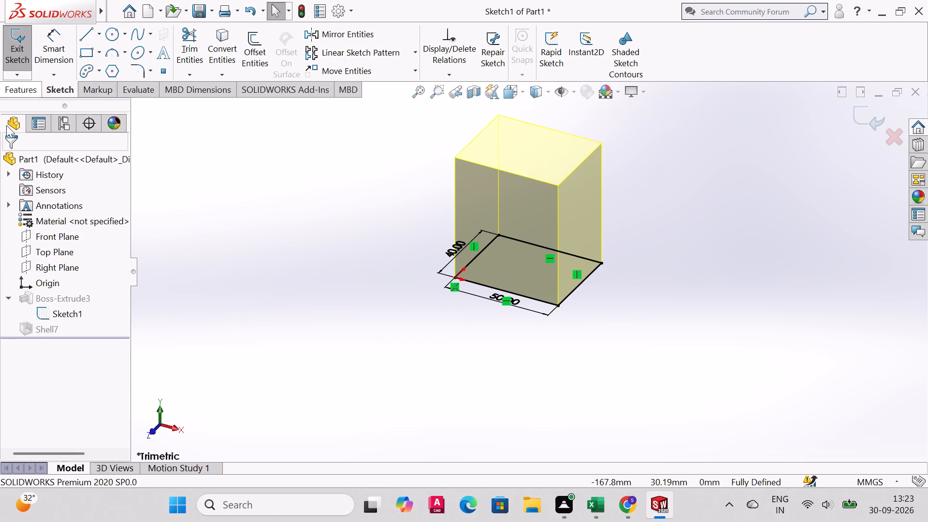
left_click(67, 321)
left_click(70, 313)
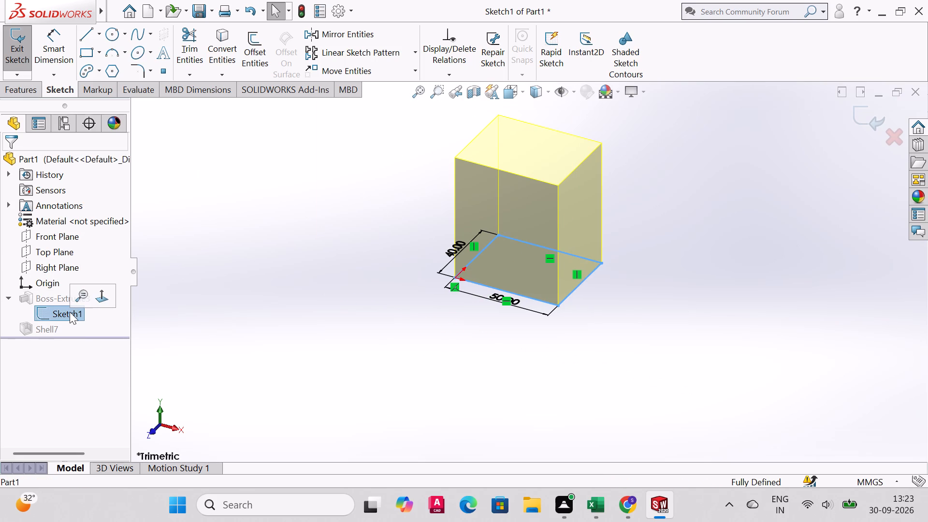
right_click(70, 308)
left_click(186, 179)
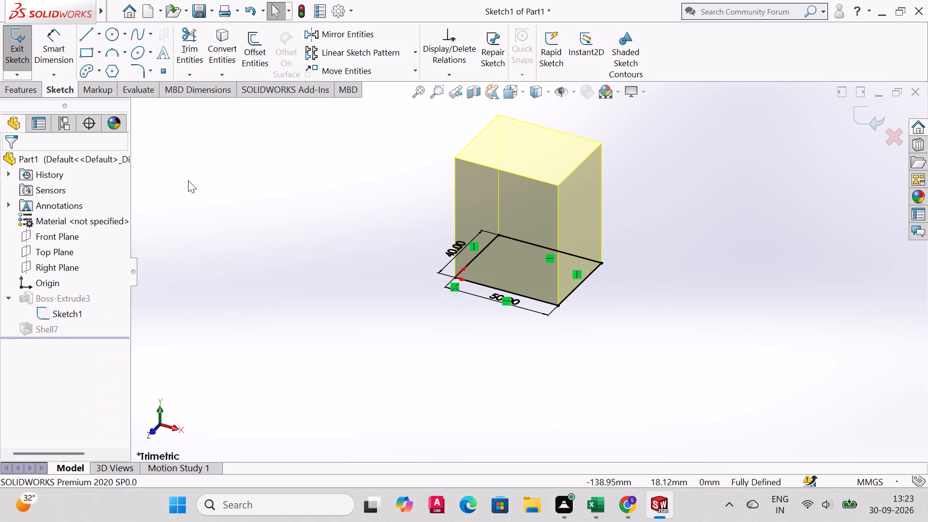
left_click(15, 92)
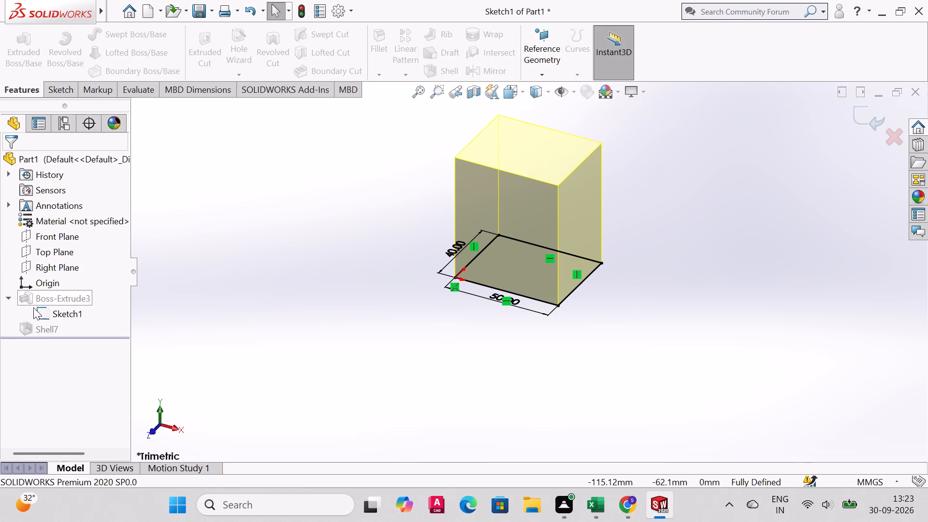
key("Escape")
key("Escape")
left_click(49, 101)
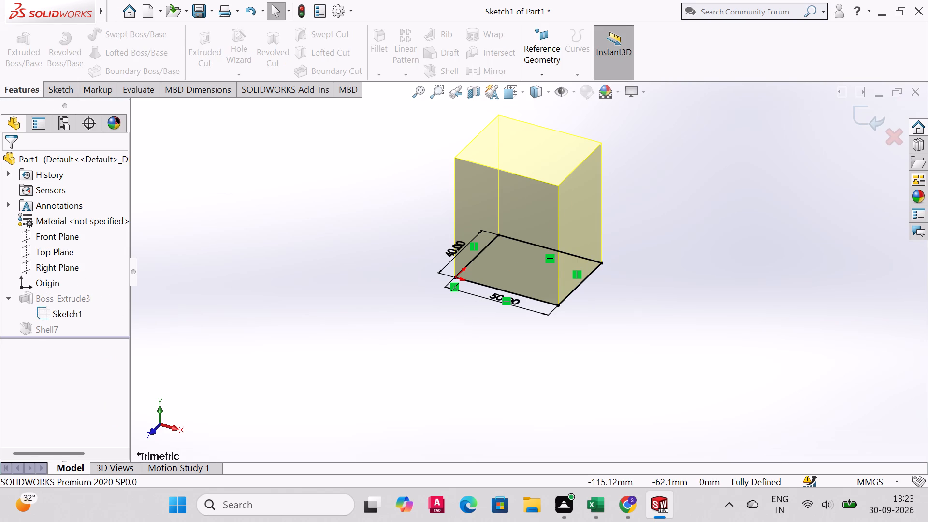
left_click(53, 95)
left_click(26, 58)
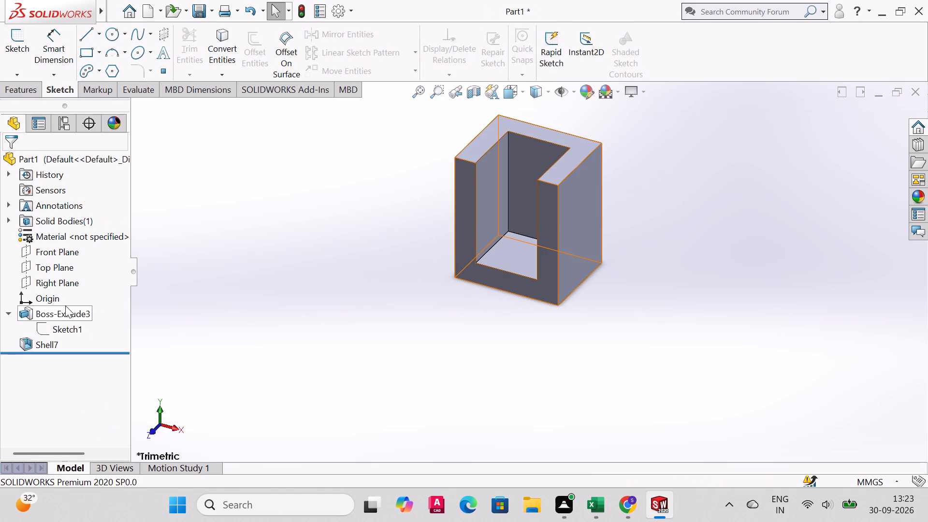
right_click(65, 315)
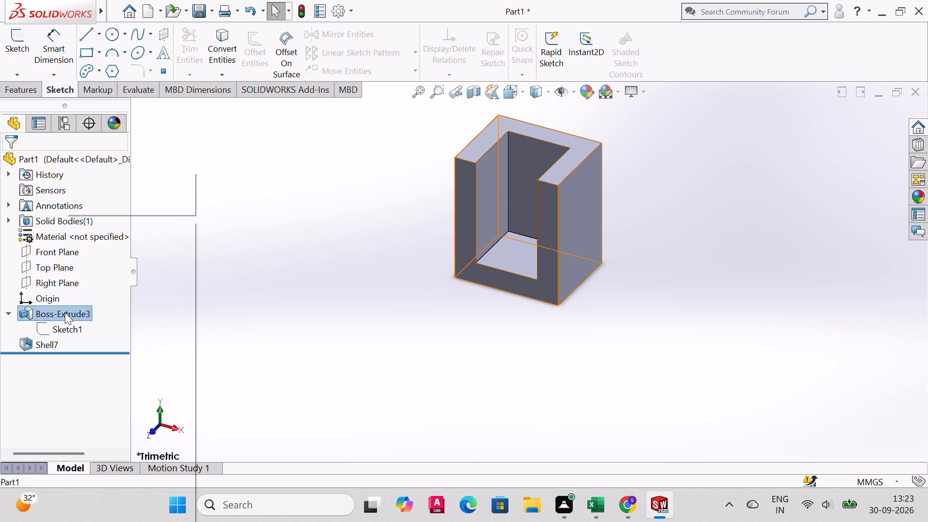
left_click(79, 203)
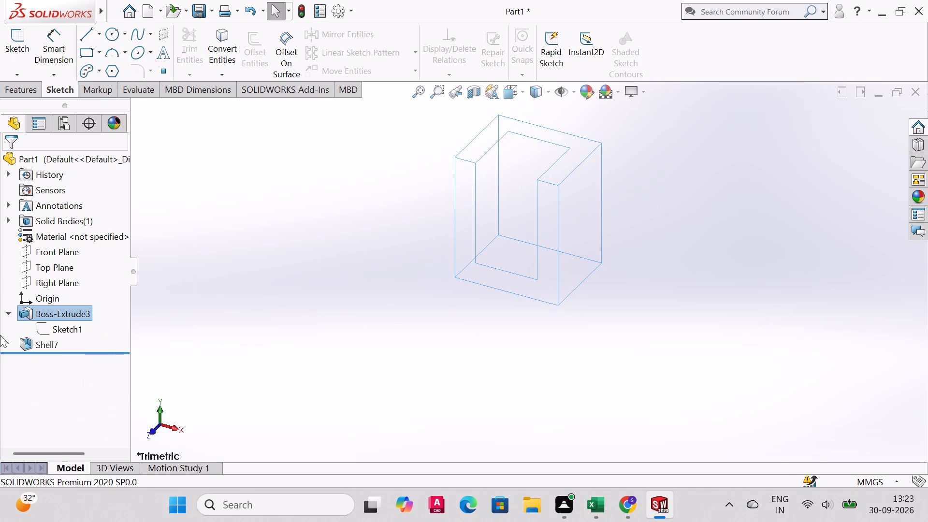
Open the base rectangle sketch under the block's extrusion for editing.
left_click(74, 328)
left_click(85, 290)
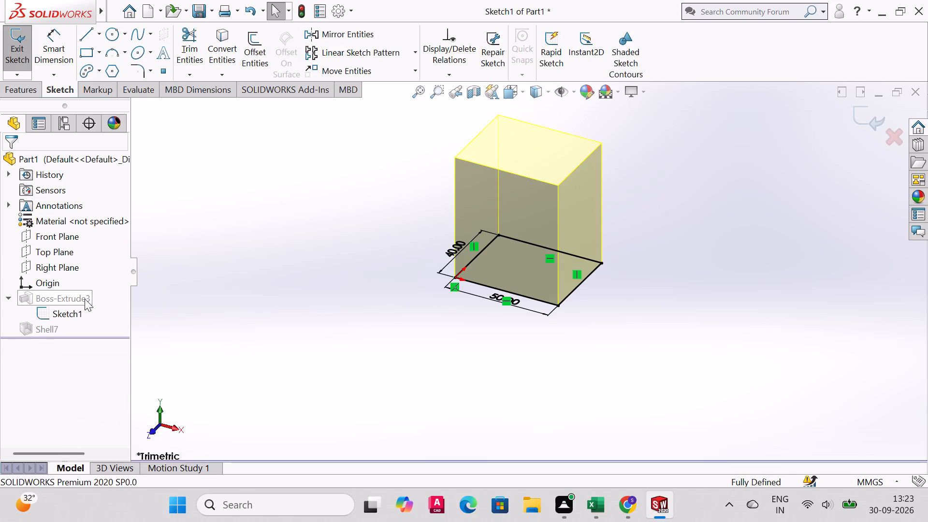
left_click(74, 316)
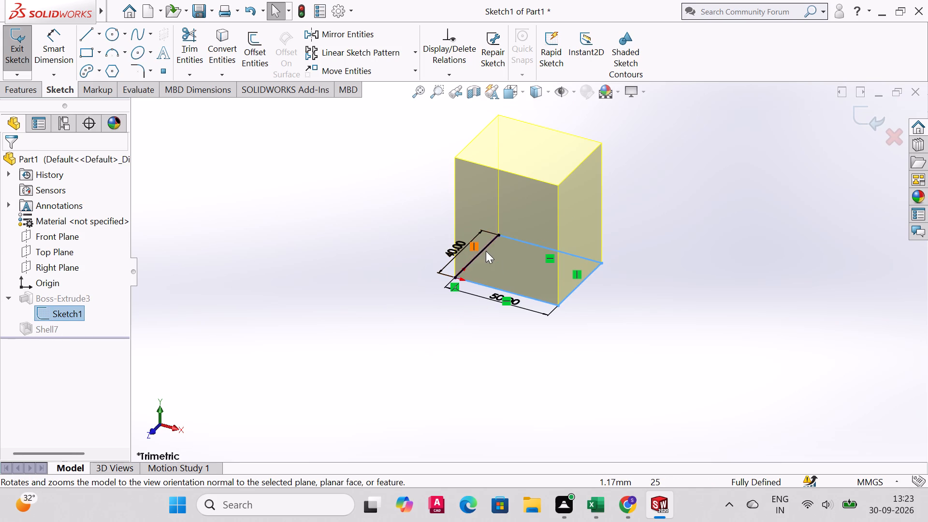
Sketch a horizontal line about 30 mm long outward from the 50 x 40 mm rectangle's upper-right corner, extending its top edge.
middle_click_drag(544, 294, 579, 316)
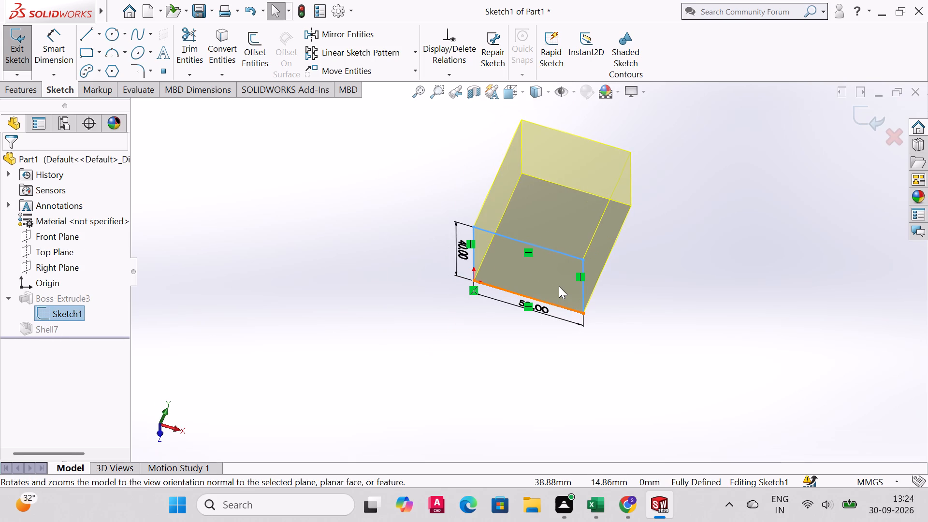
key("ctrl+1")
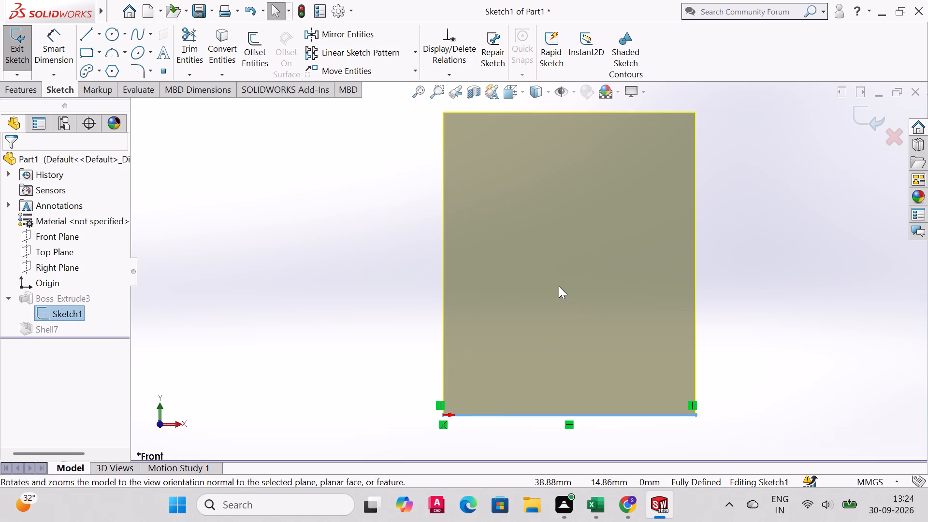
key("ctrl+2")
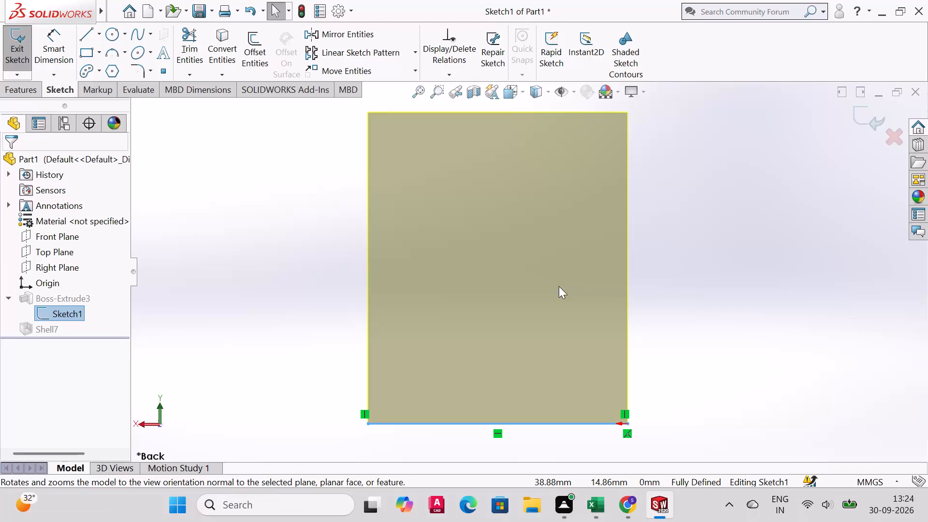
key("ctrl+3")
key("ctrl+4")
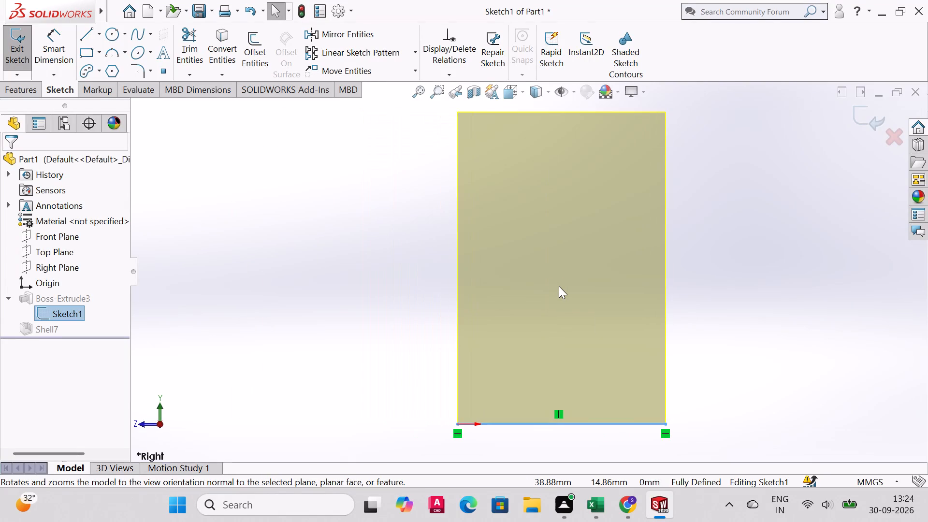
key("ctrl+5")
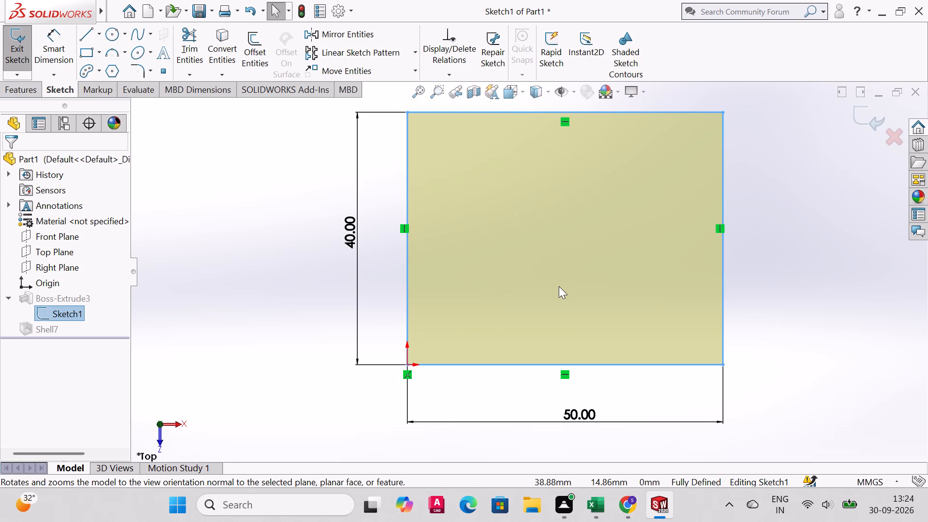
left_click(83, 40)
scroll(735, 206, "down", 2)
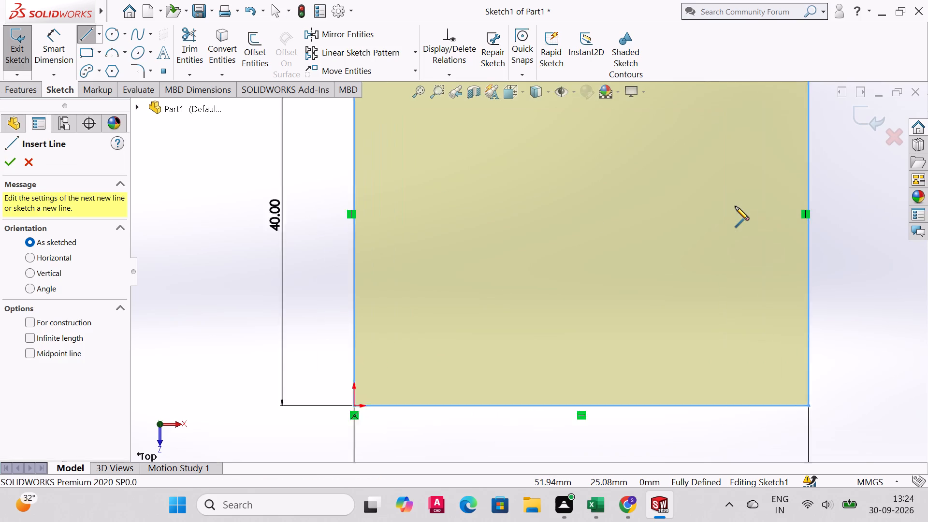
scroll(735, 206, "down", 1)
scroll(736, 208, "up", 7)
scroll(648, 205, "up", 1)
scroll(672, 201, "down", 2)
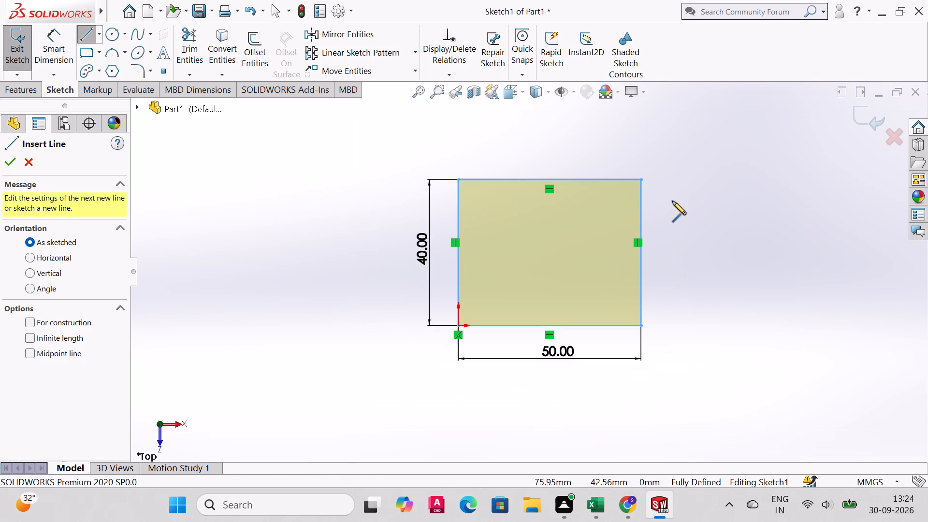
left_click(642, 181)
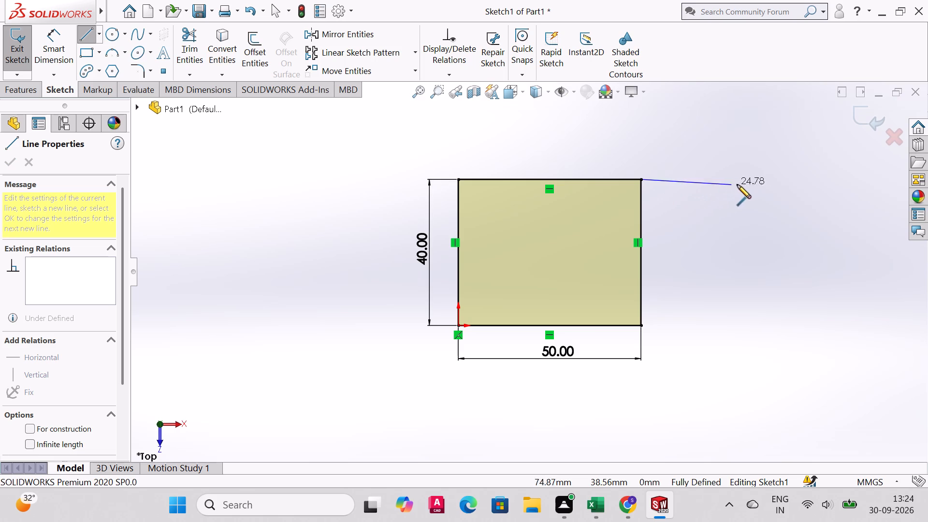
left_click(752, 180)
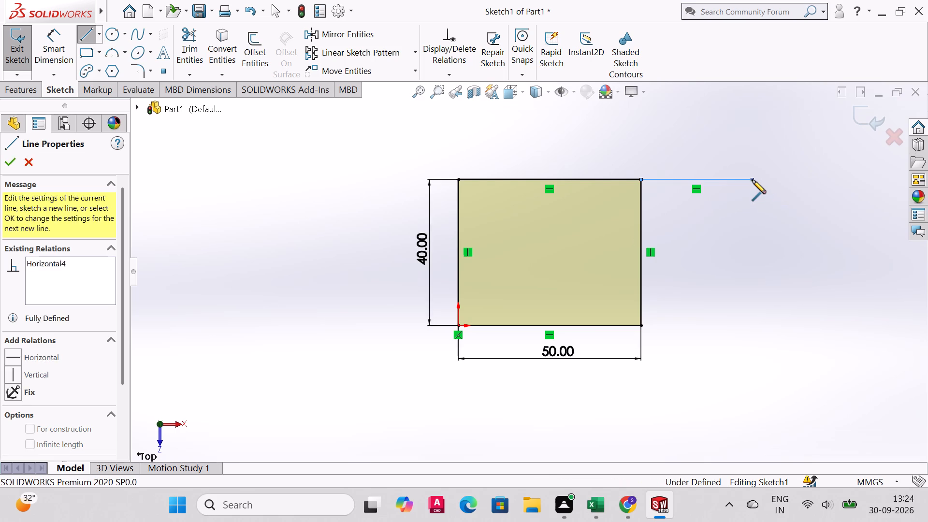
right_click(751, 179)
left_click(778, 188)
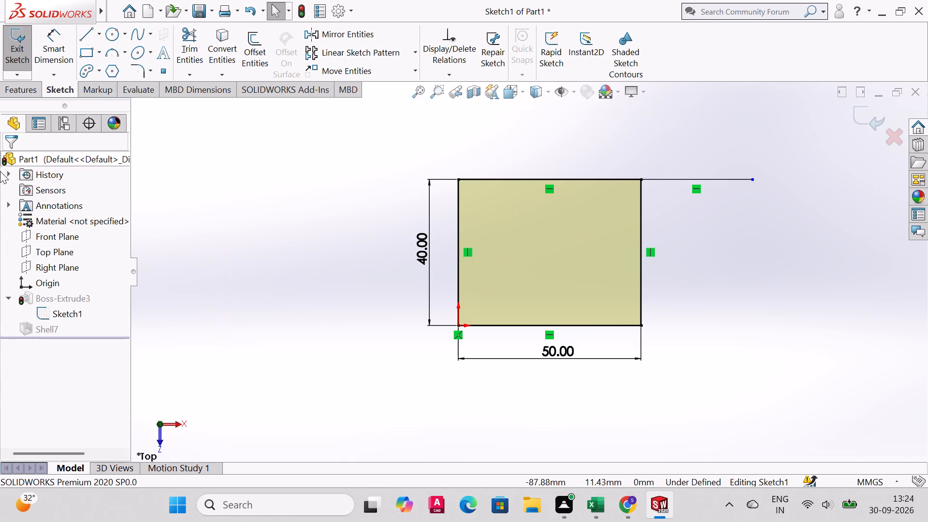
Dimension the new horizontal line's length to 20 mm.
left_click(62, 44)
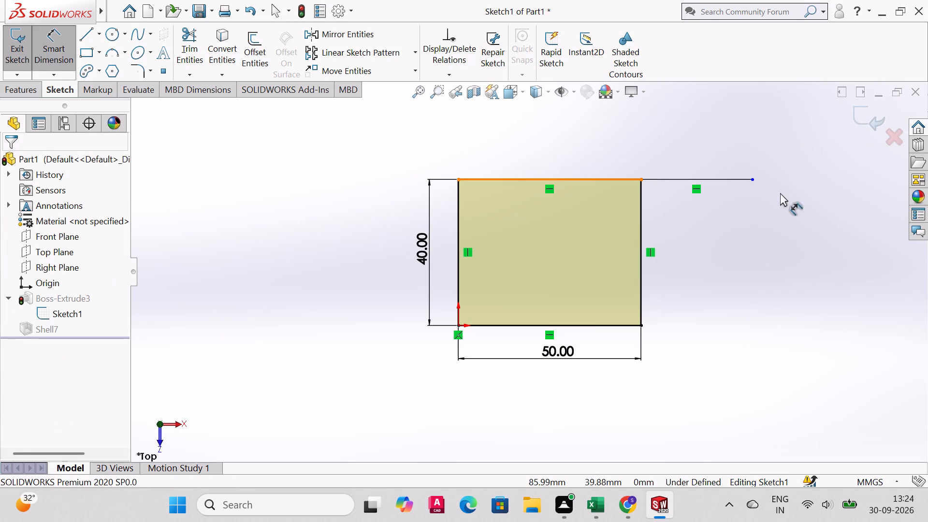
left_click(706, 178)
left_click(704, 138)
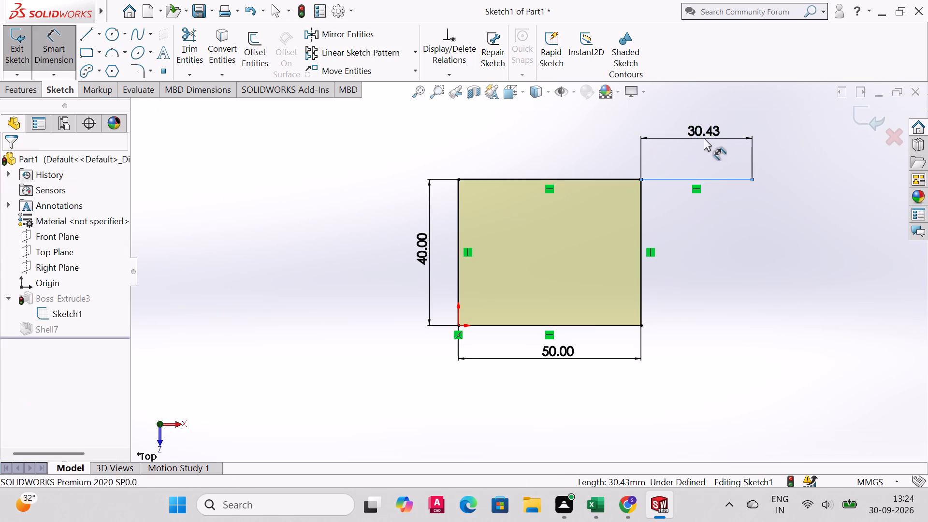
type("20")
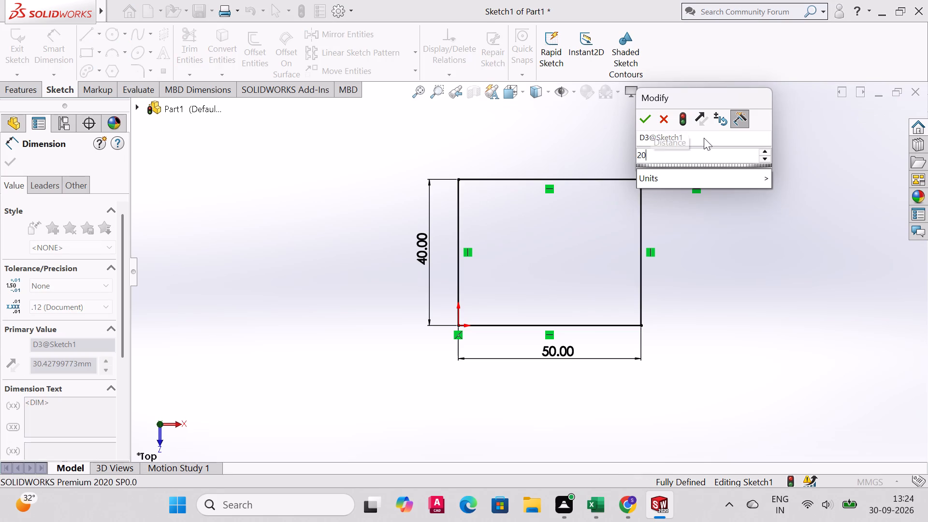
key("Return")
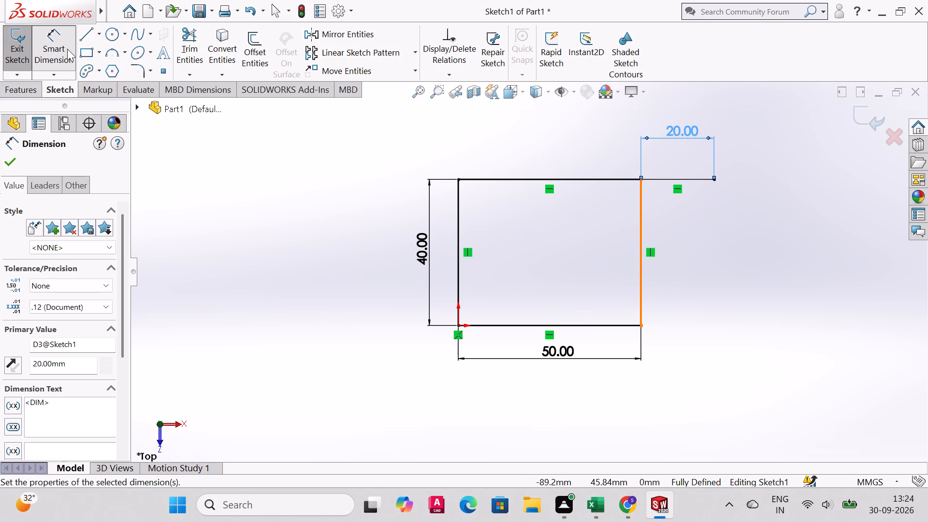
Sketch a vertical line about 21 mm long downward from the outer end of the 20 mm line.
left_click(88, 39)
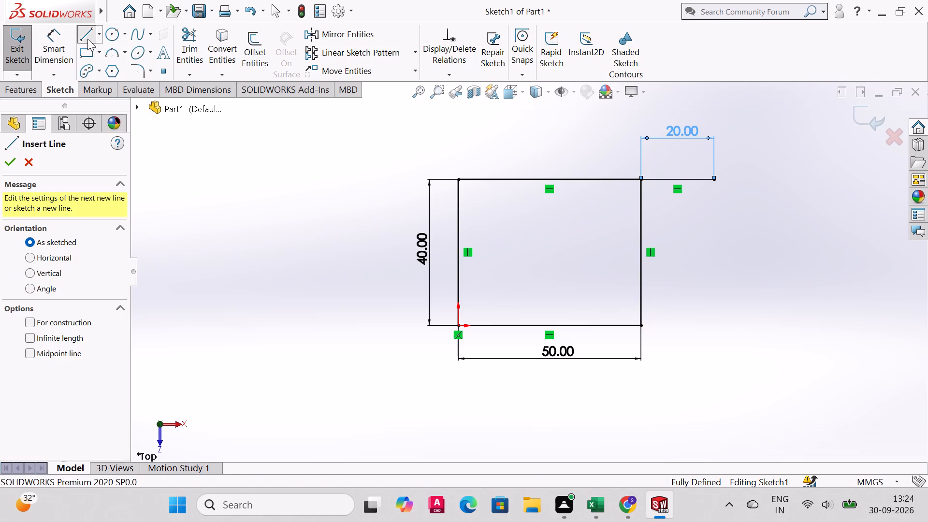
left_click(713, 179)
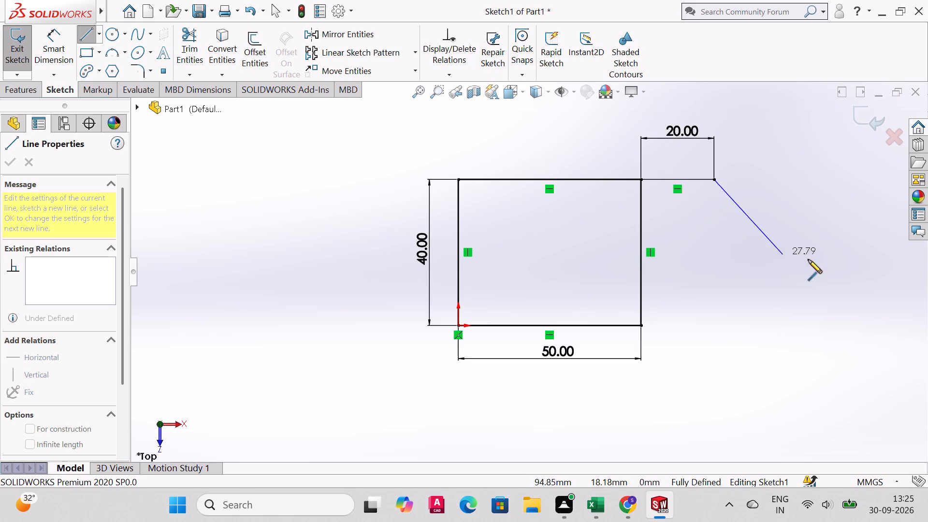
left_click(714, 257)
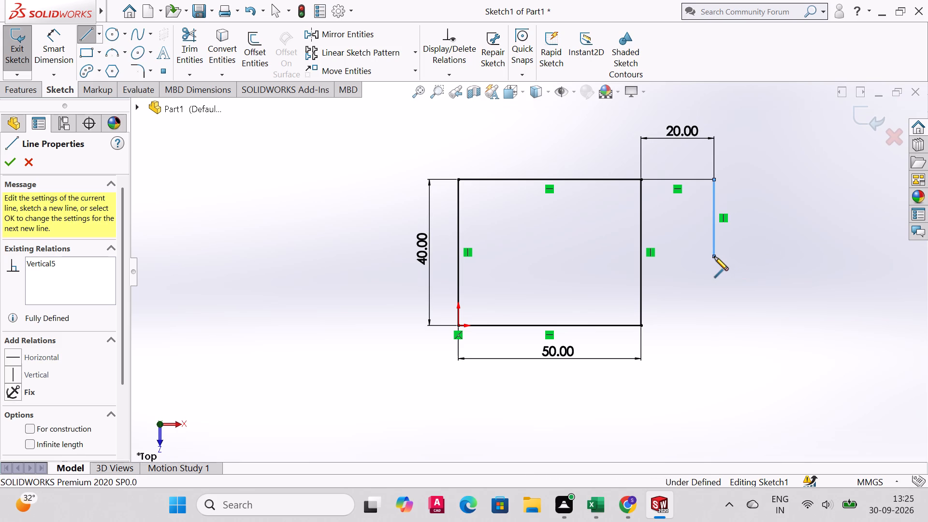
right_click(714, 257)
left_click(764, 273)
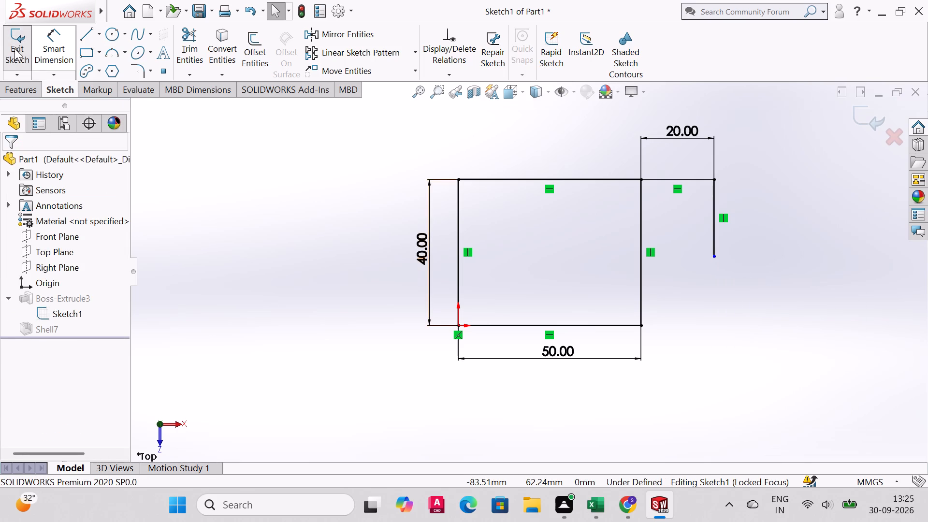
left_click(84, 38)
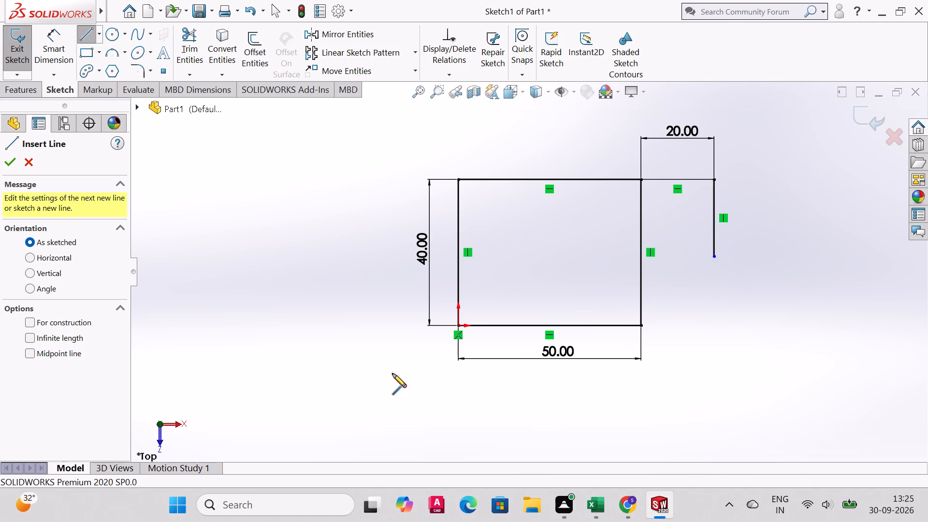
left_click(6, 160)
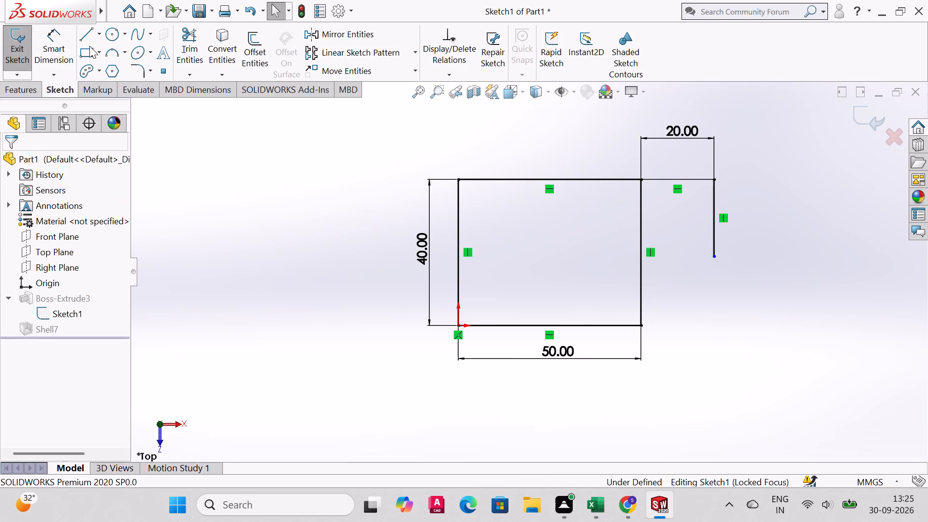
Dimension the vertical line's length to 30 mm and move that dimension farther out from the sketch.
left_click(64, 44)
left_click(713, 221)
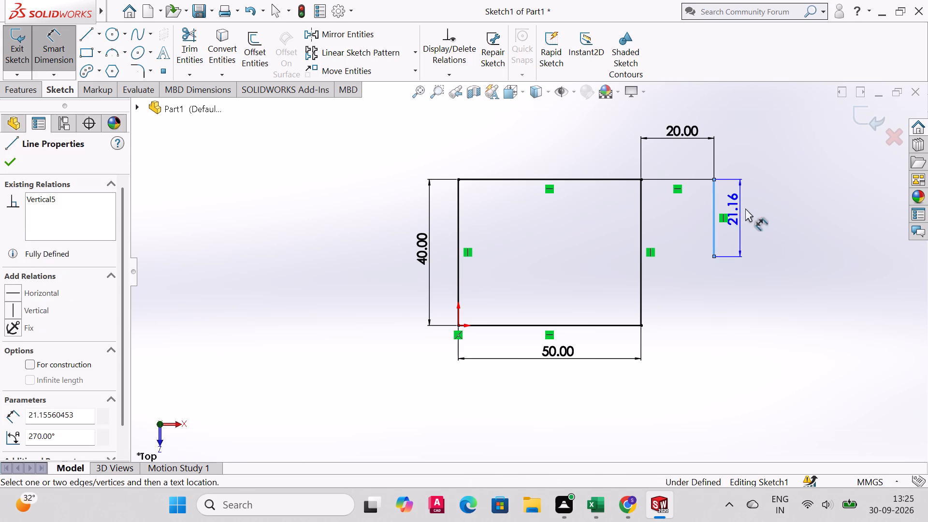
left_click(768, 209)
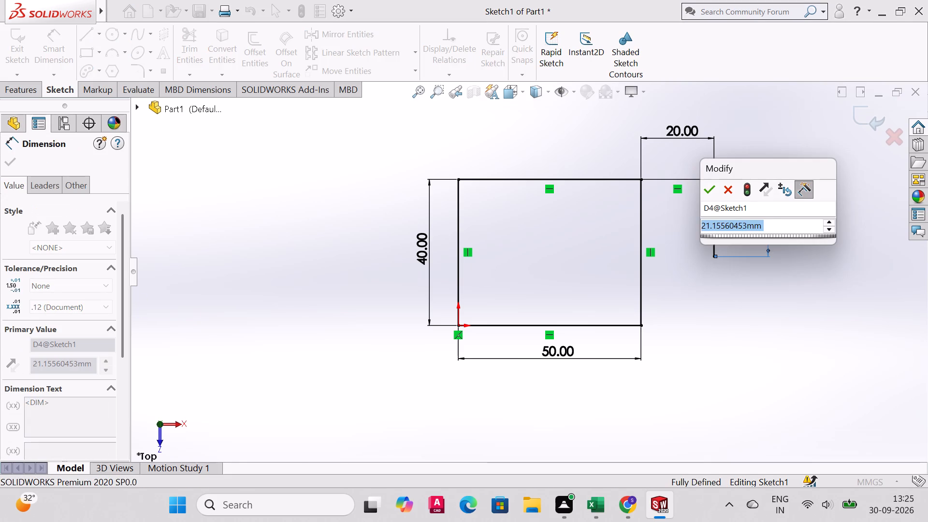
type("30")
key("Return")
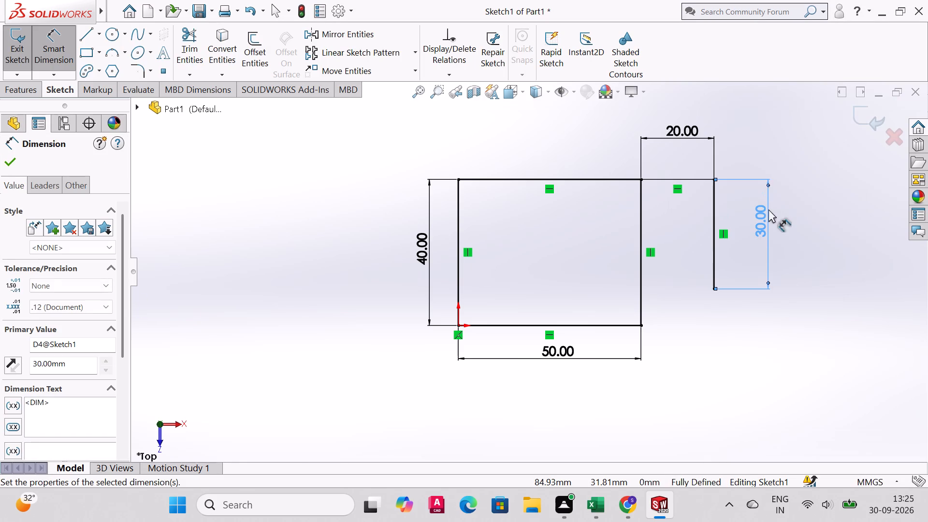
left_click(6, 167)
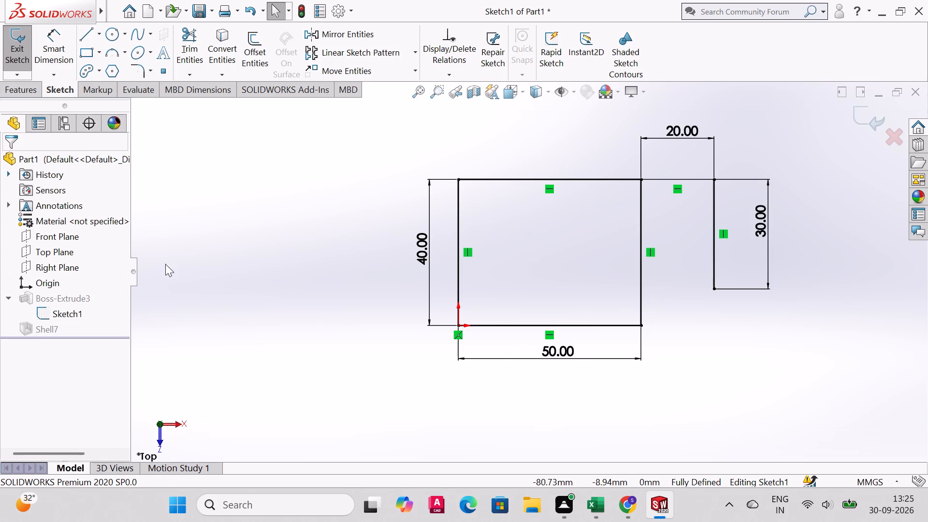
left_click_drag(761, 227, 820, 221)
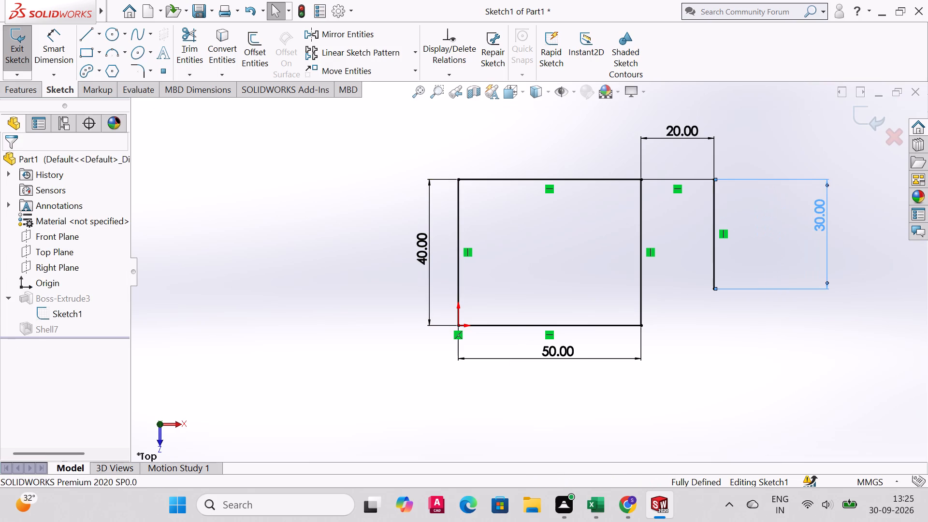
Sketch a horizontal line from the vertical line's lower end back to the rectangle's right edge, closing the side extension.
left_click(89, 35)
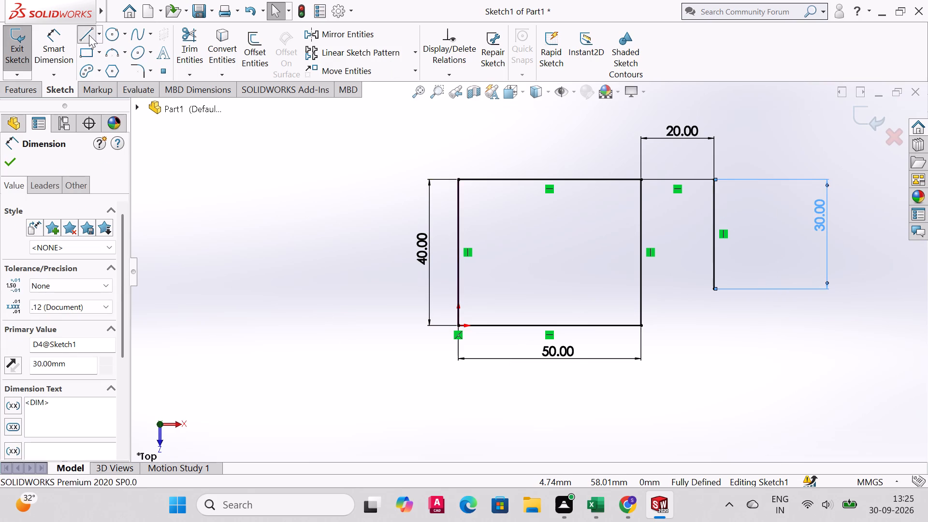
left_click(713, 286)
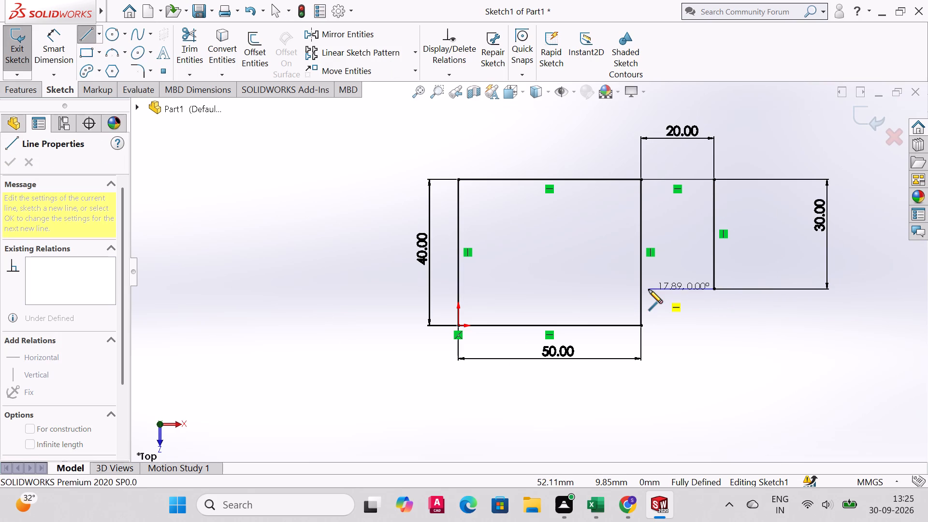
left_click(641, 289)
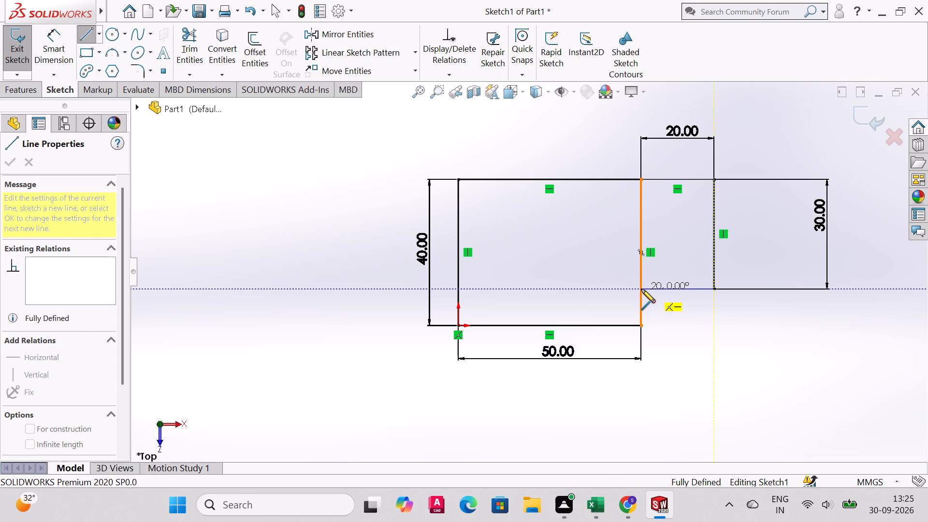
right_click(639, 288)
left_click(674, 295)
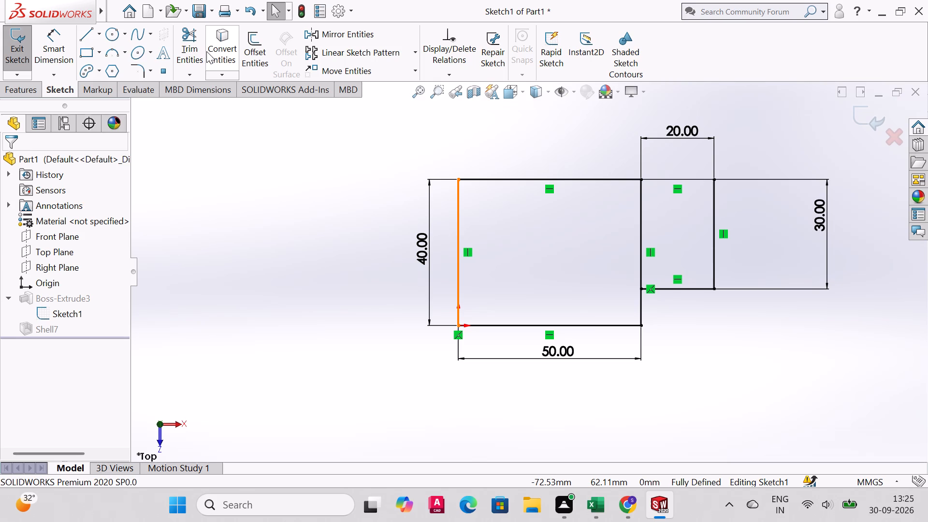
Sketch a circle centred on the midpoint of the extension's outer vertical line and set its radius to 15 mm.
left_click(117, 31)
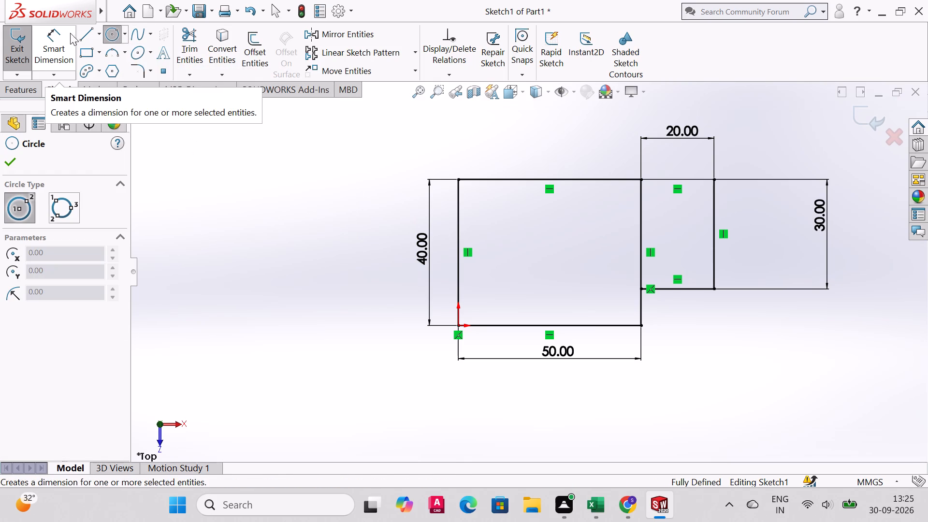
left_click(714, 233)
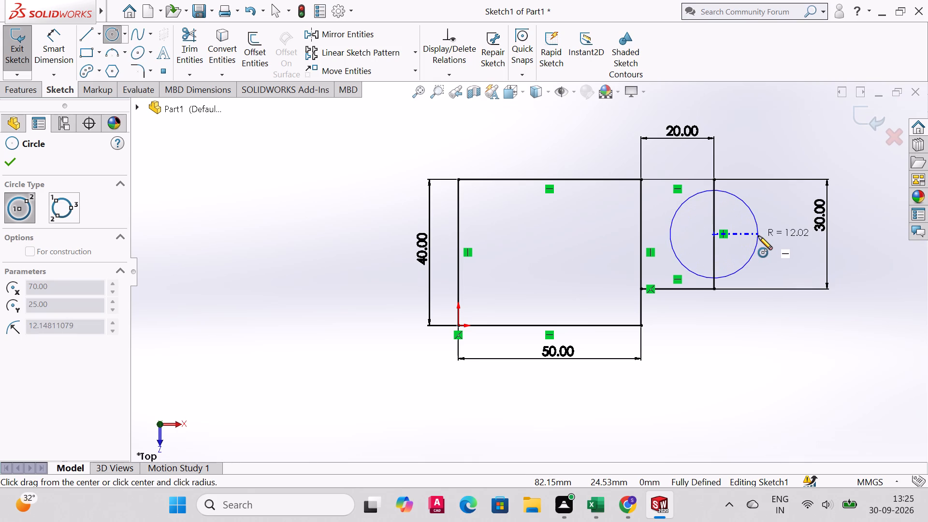
left_click(758, 236)
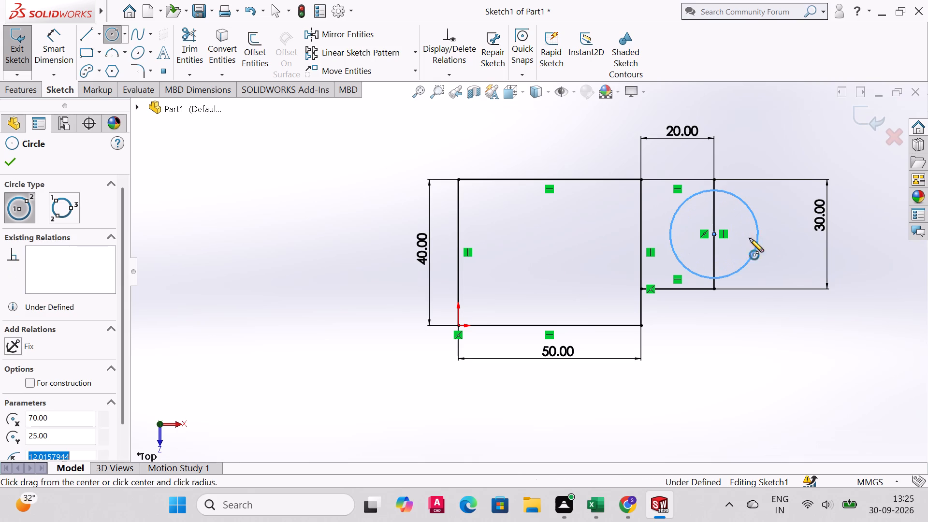
scroll(95, 338, "down", 4)
type("15")
key("Return")
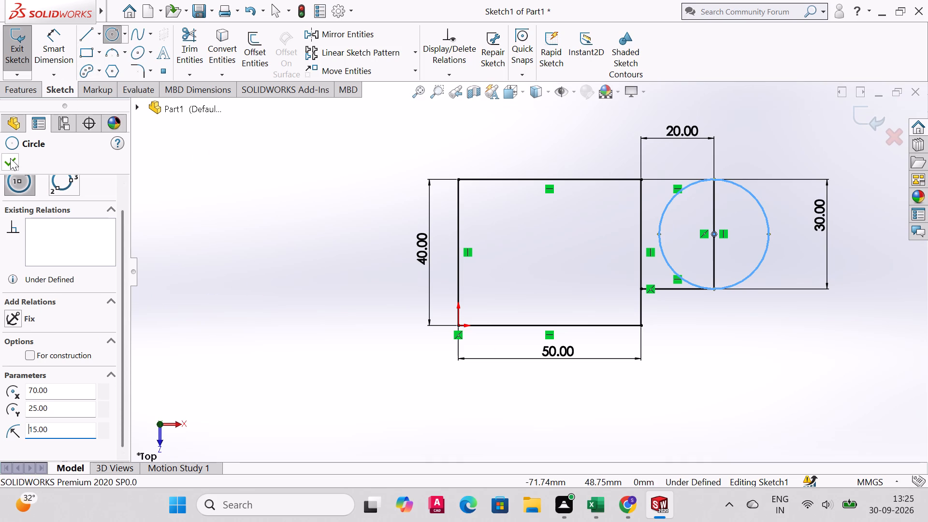
Sketch a circle of about 4.1 mm radius centred on the midpoint of the extension's outer vertical line.
left_click(267, 218)
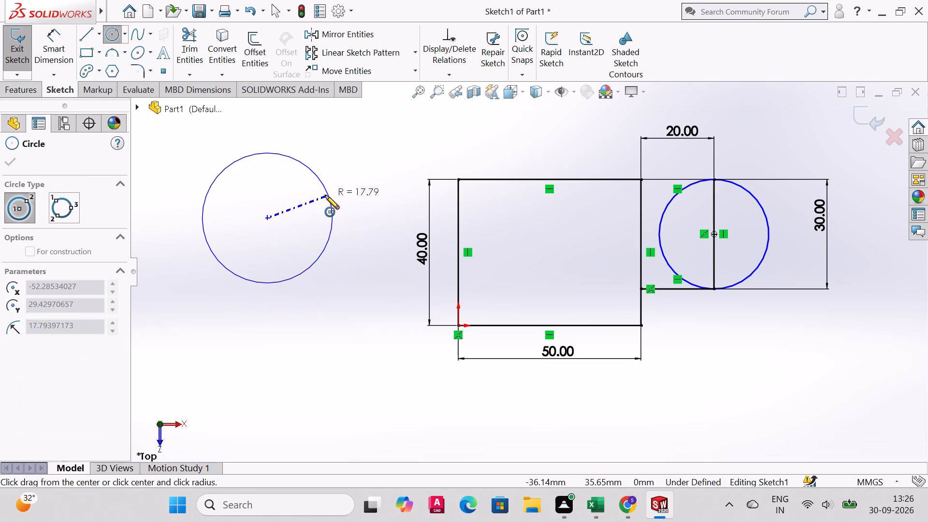
key("Escape")
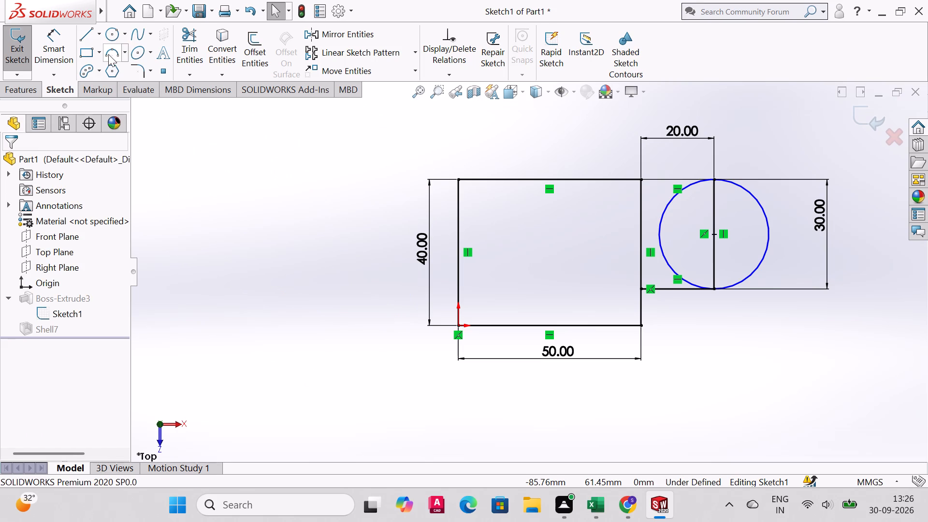
left_click(109, 38)
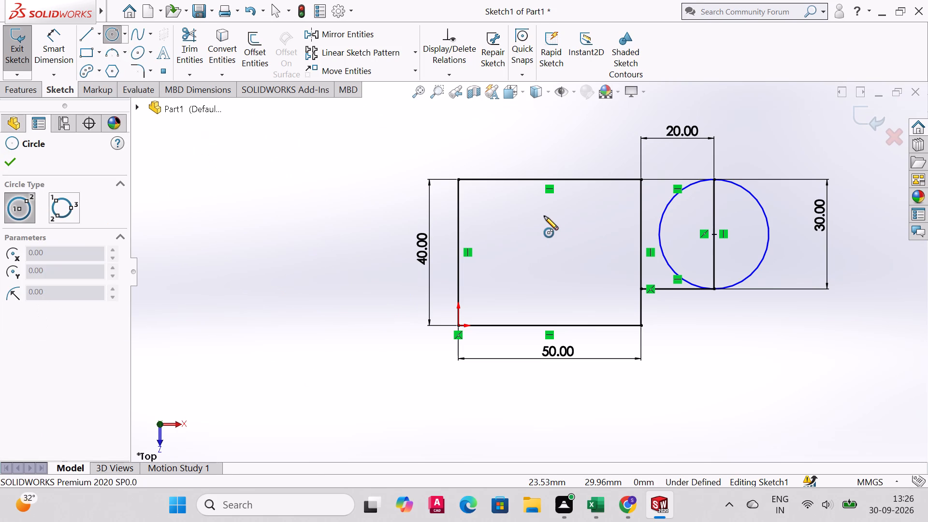
left_click(713, 232)
left_click(728, 240)
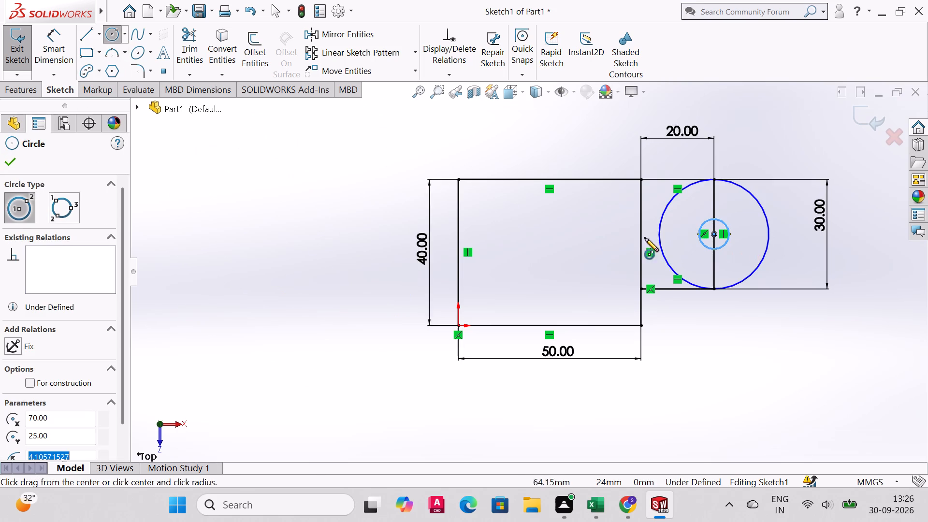
left_click(7, 164)
Dimension the small inner circle's diameter to 10 mm.
left_click(41, 37)
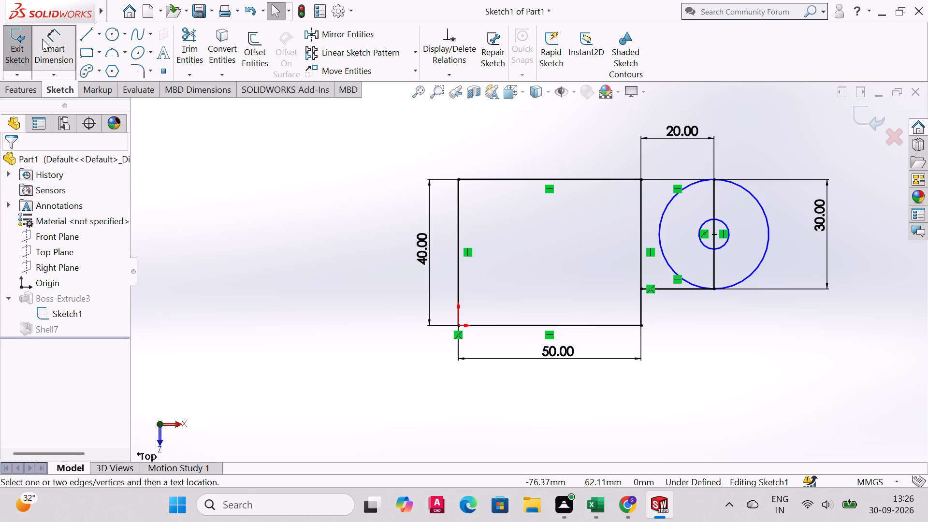
left_click(725, 224)
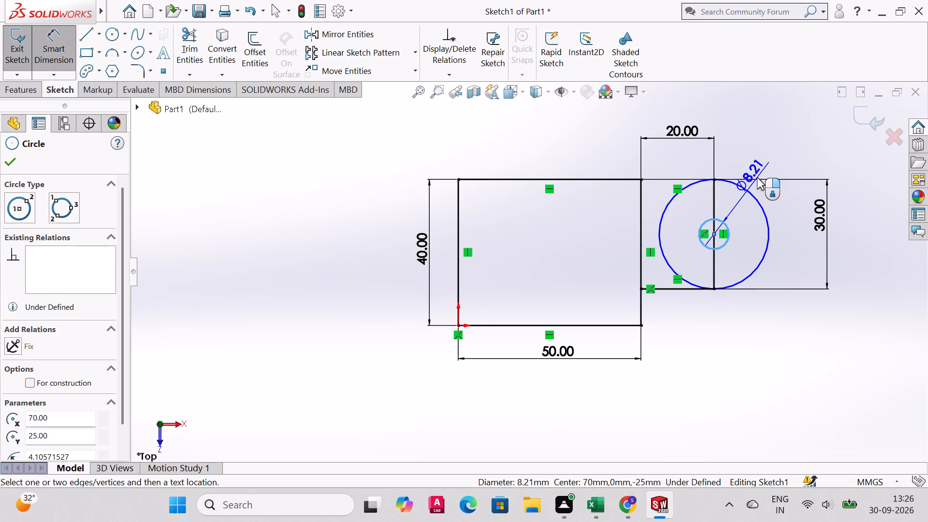
left_click(777, 156)
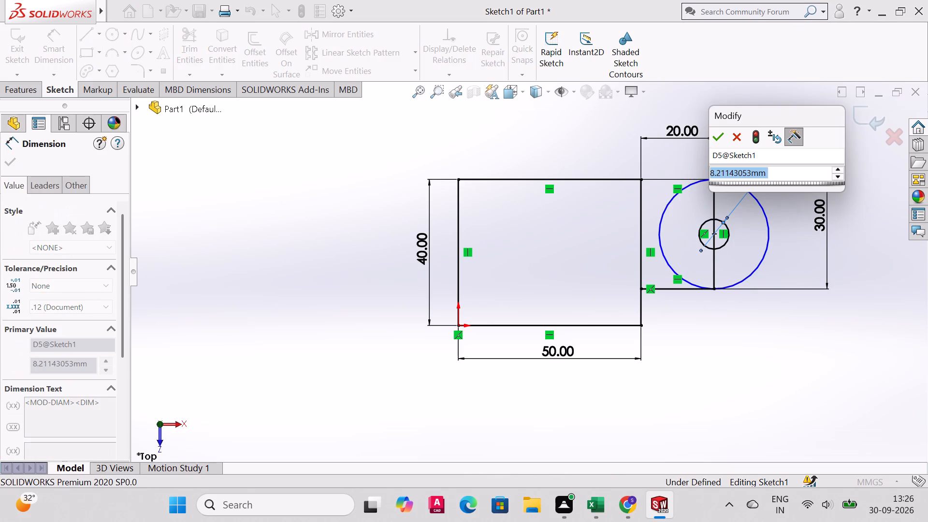
type("10")
key("Return")
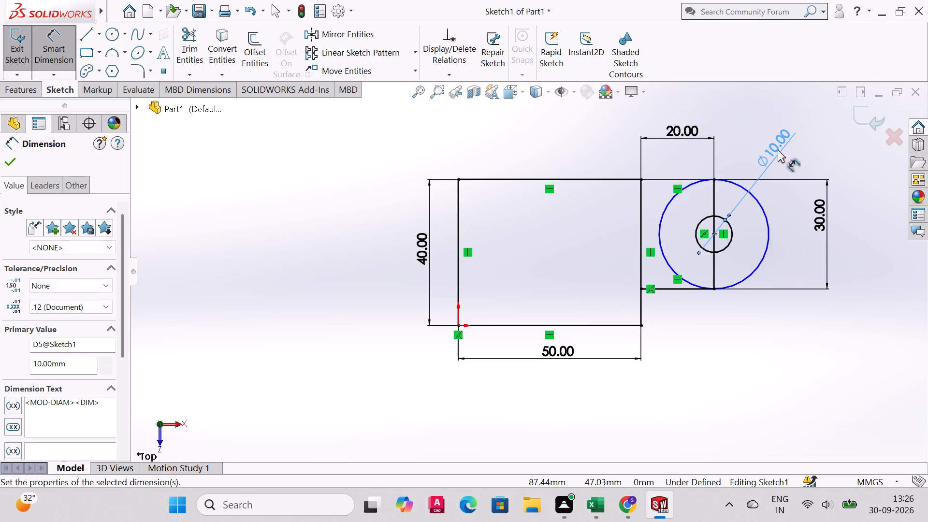
Trim away the half of the large circle inside the side extension, leaving the outer semicircular arc.
left_click(180, 31)
left_click_drag(655, 196, 669, 209)
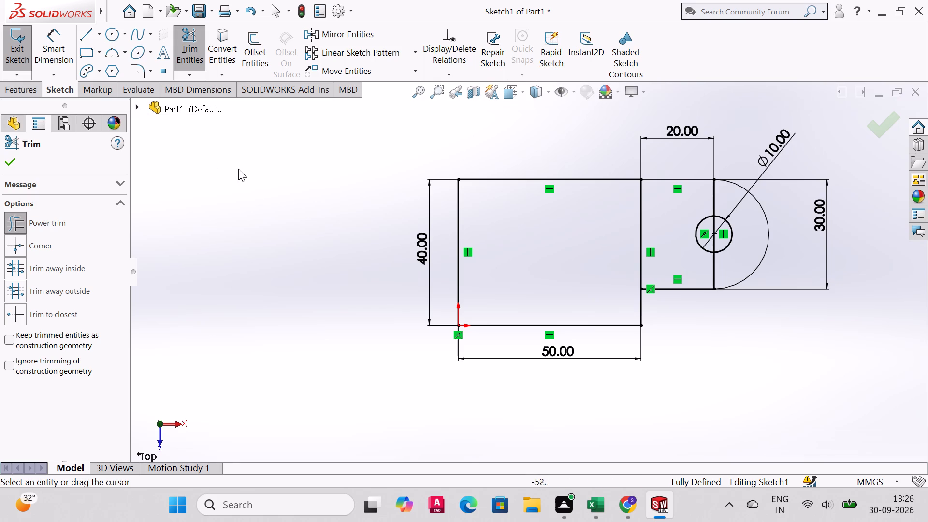
left_click(12, 162)
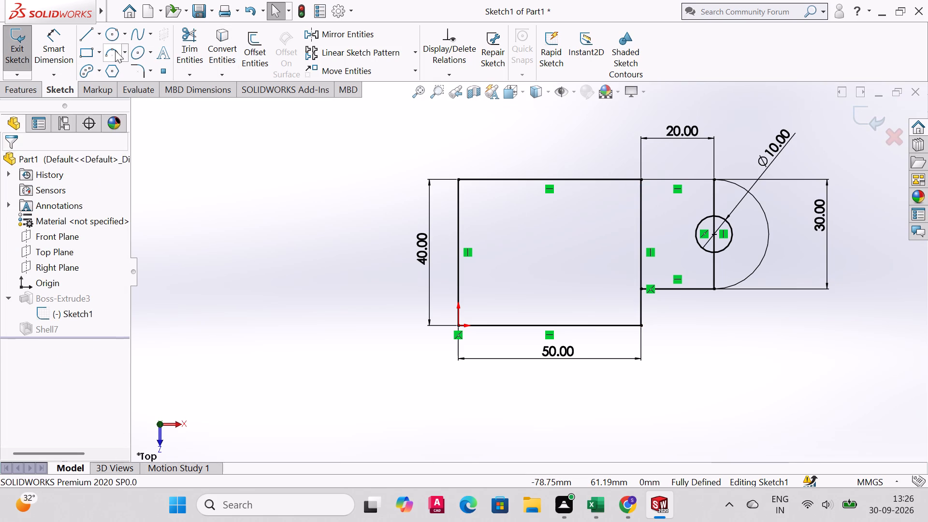
Draw a vertical centerline between the midpoints of the rectangle's bottom and top edges.
left_click(98, 37)
left_click(108, 71)
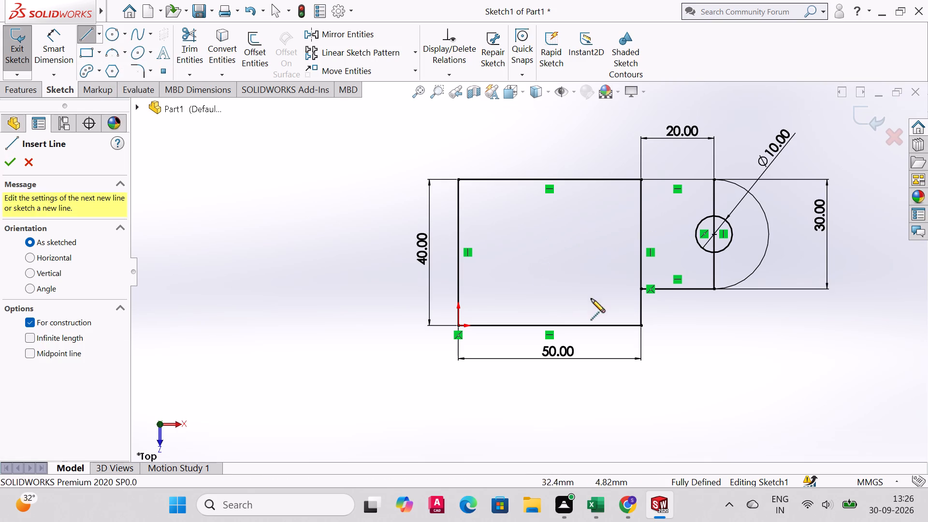
left_click(550, 326)
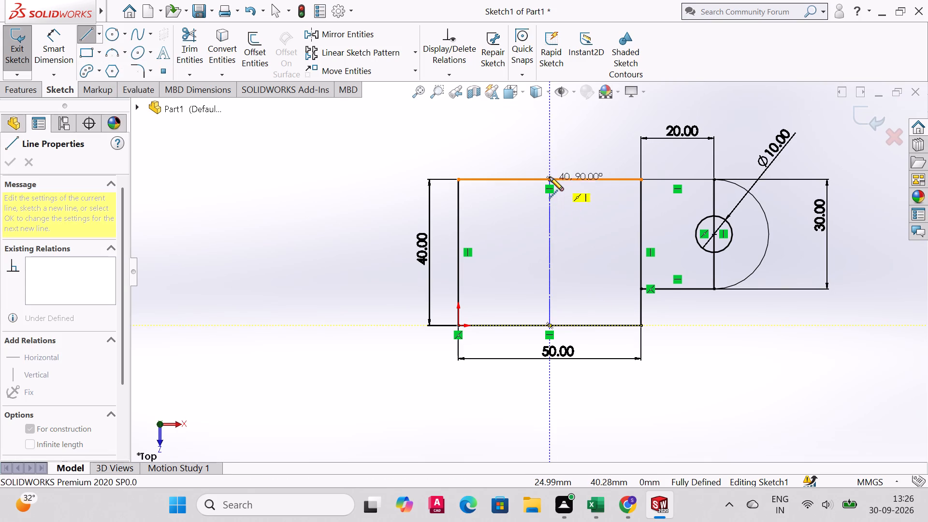
left_click(549, 177)
right_click(549, 177)
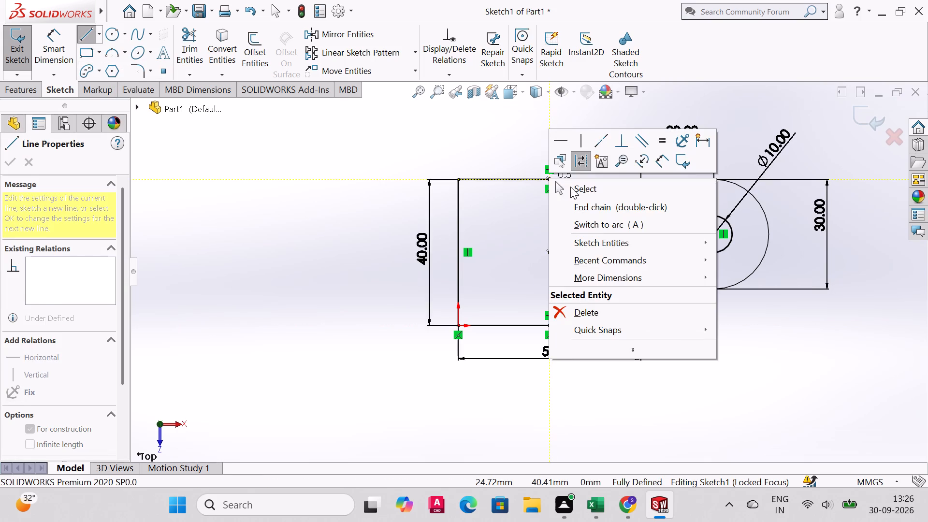
left_click(571, 187)
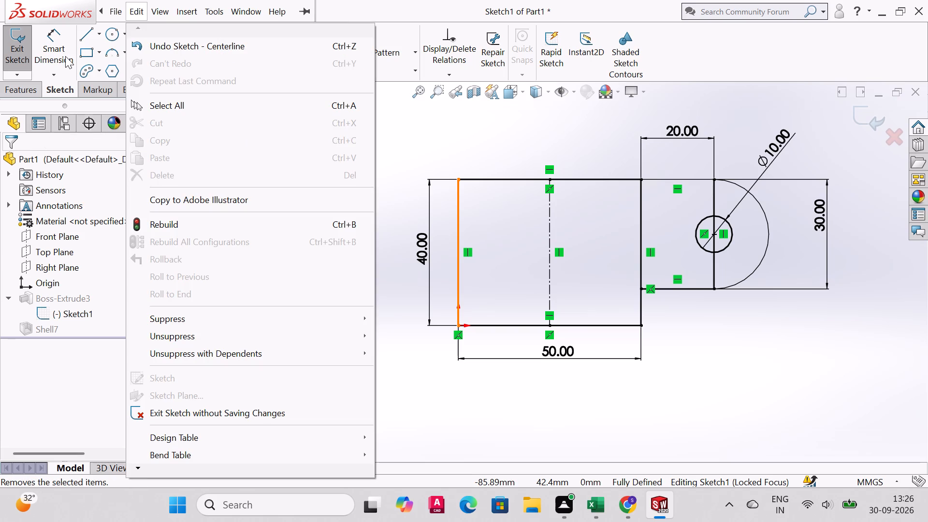
Mirror the extension's two horizontal lines, outer vertical line, arc and 10 mm circle about the vertical centerline.
left_click(59, 45)
left_click(348, 33)
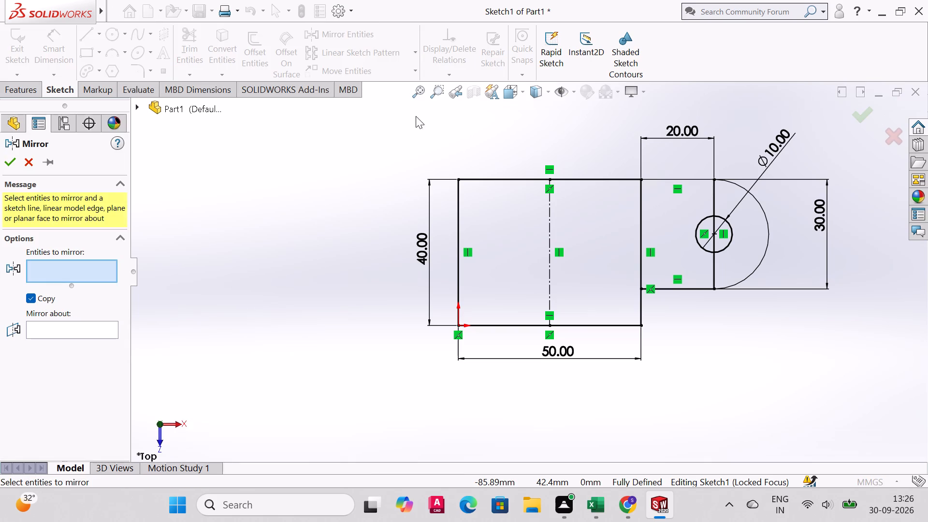
left_click(679, 177)
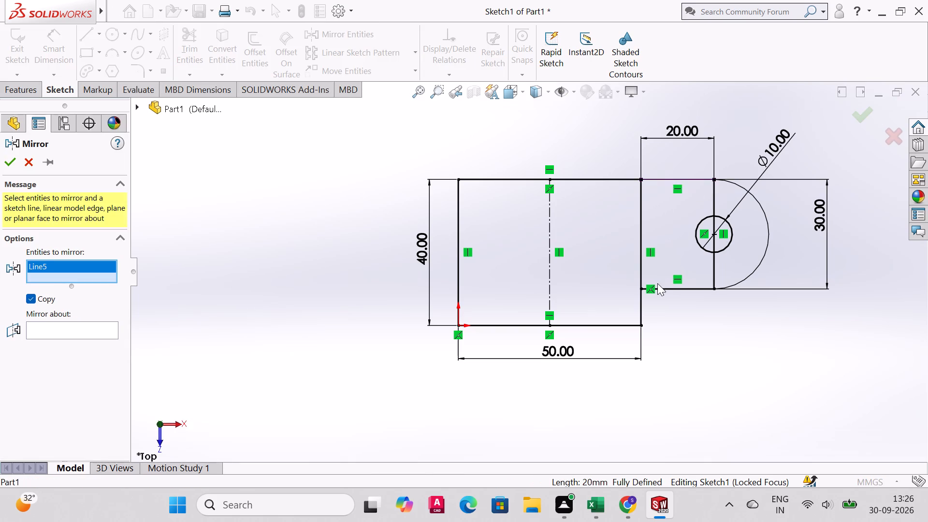
left_click(667, 288)
left_click(766, 238)
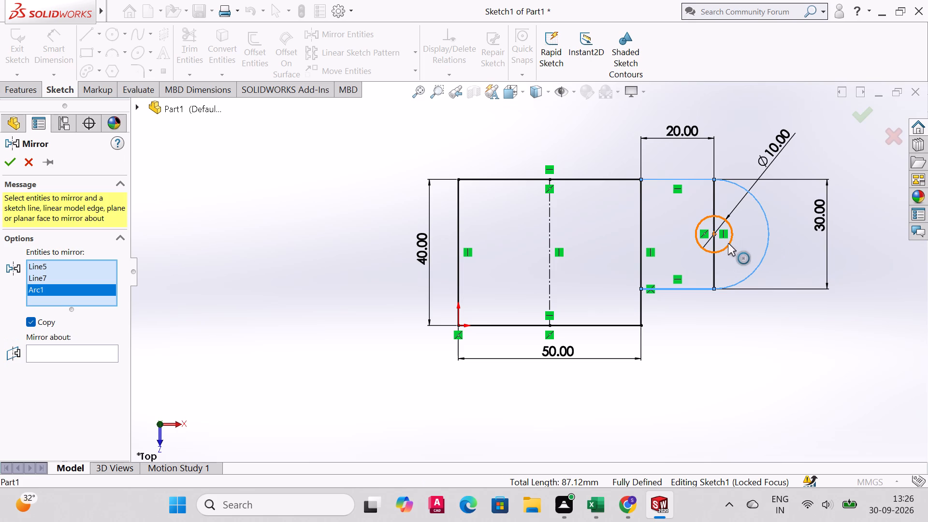
left_click(728, 244)
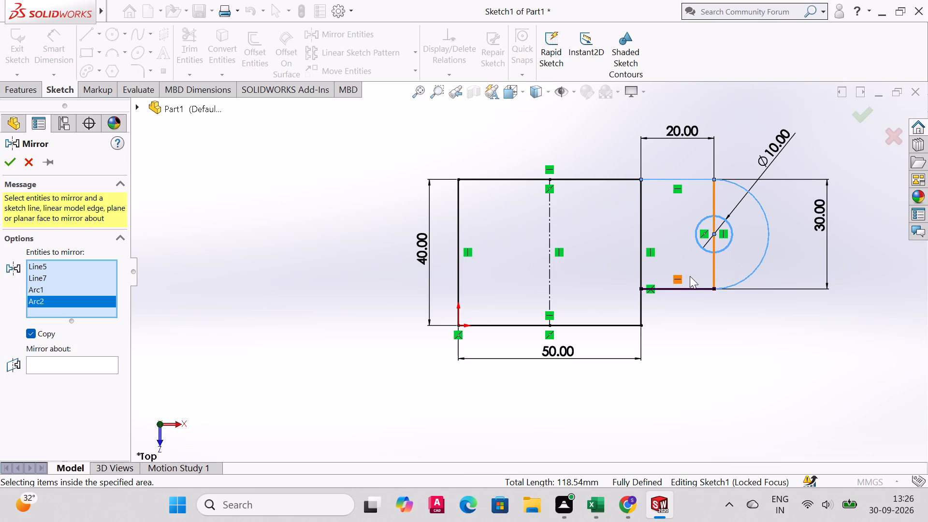
left_click(714, 273)
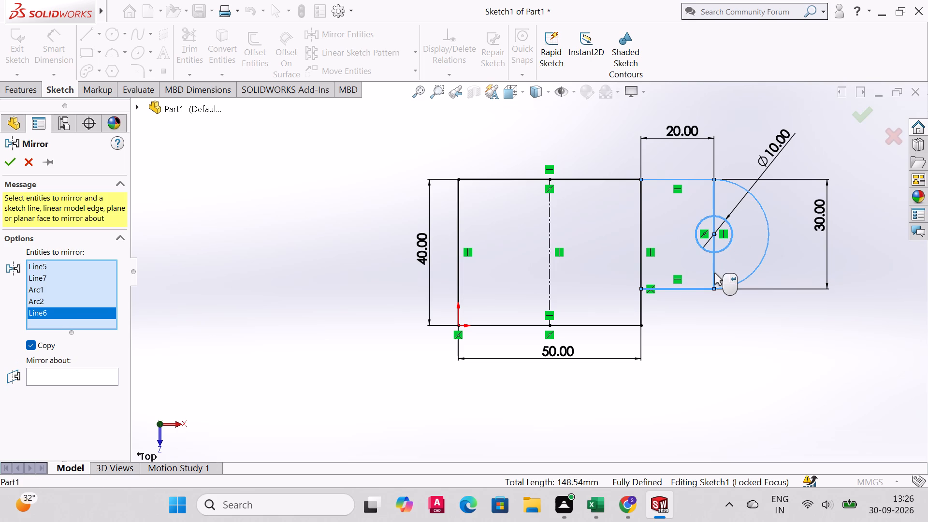
left_click(63, 371)
left_click(548, 239)
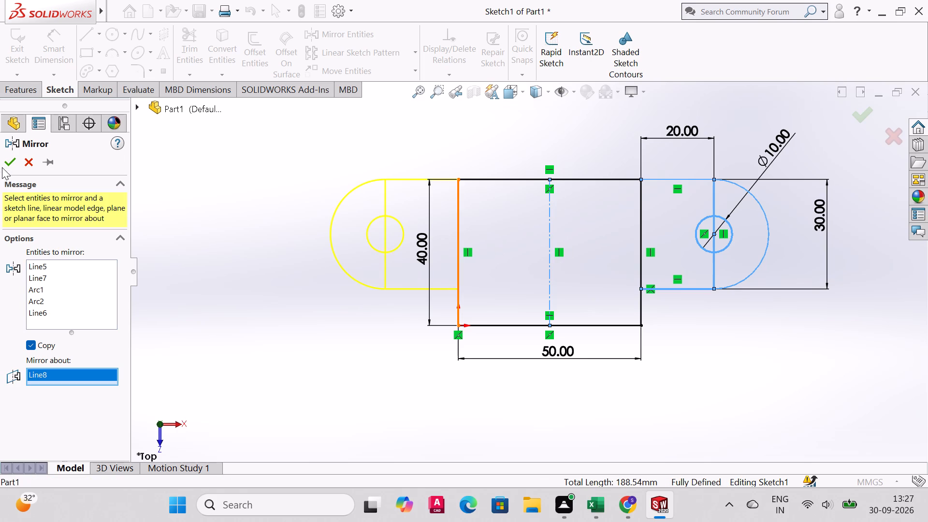
left_click(3, 166)
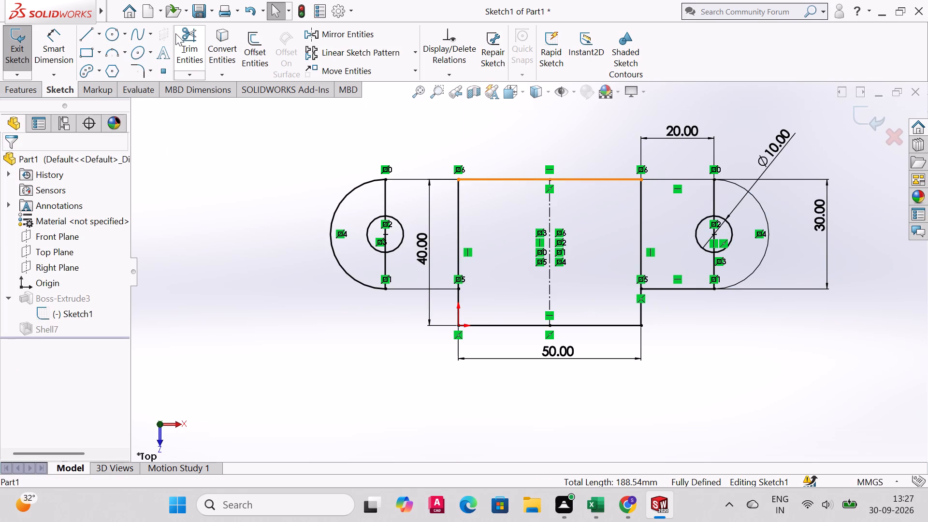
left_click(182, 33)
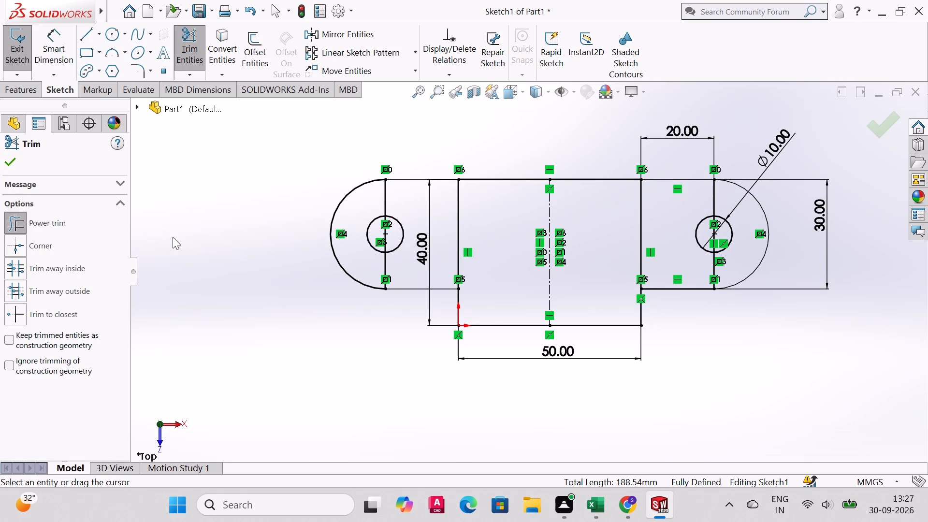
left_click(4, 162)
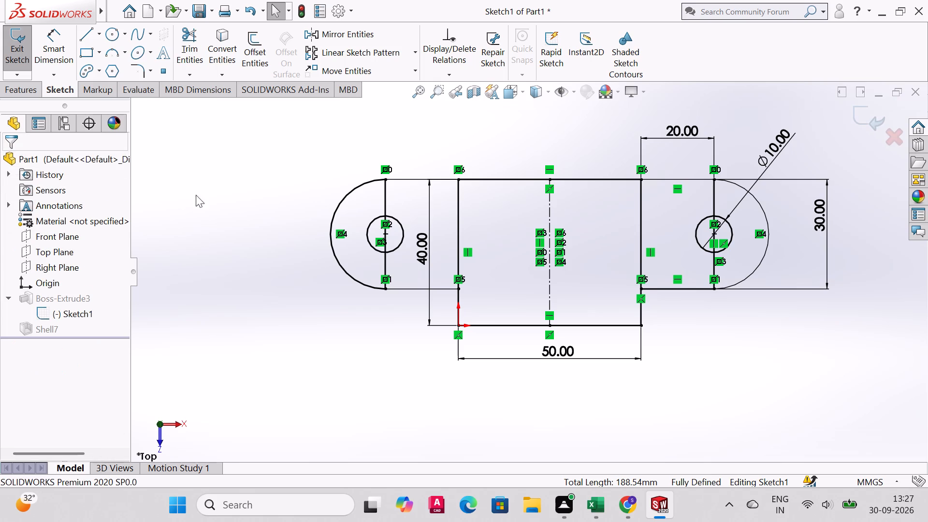
Try to exit the sketch, check it for feature use and start Repair Sketch on the problem points.
left_click(17, 56)
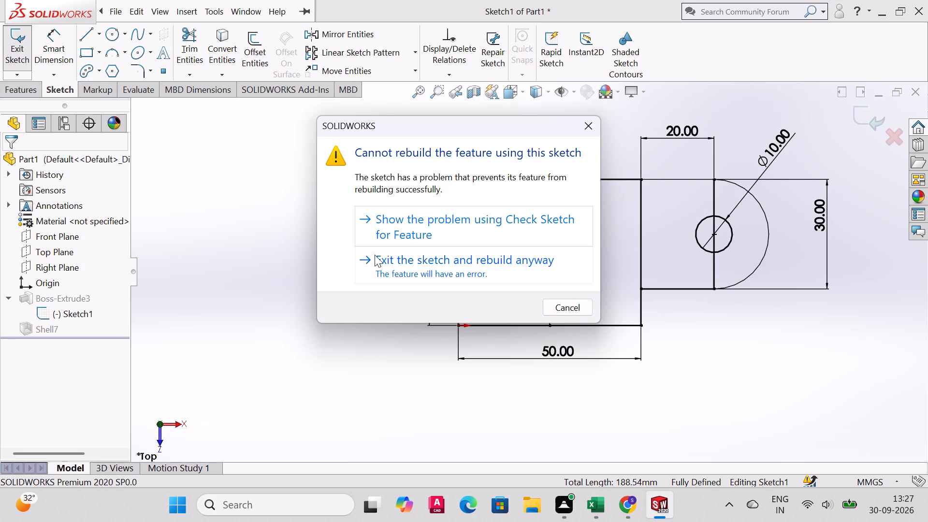
left_click(488, 231)
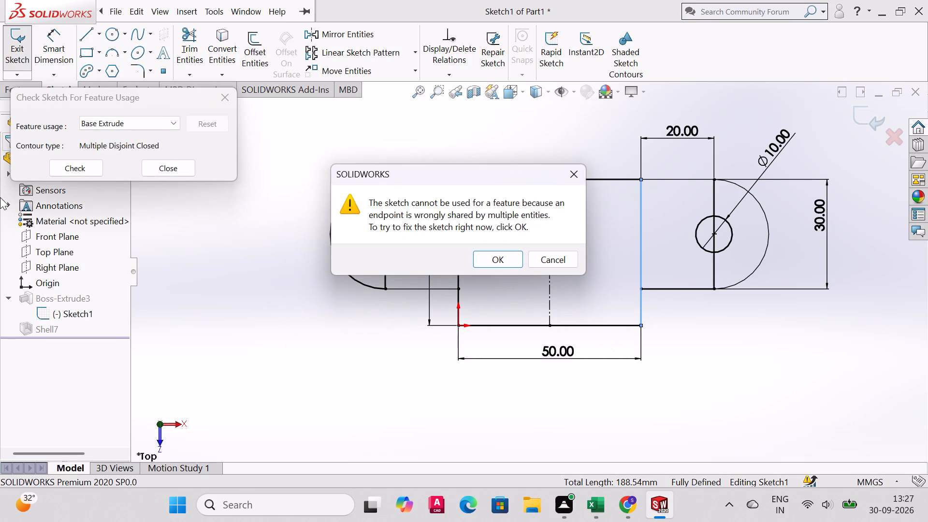
left_click(170, 171)
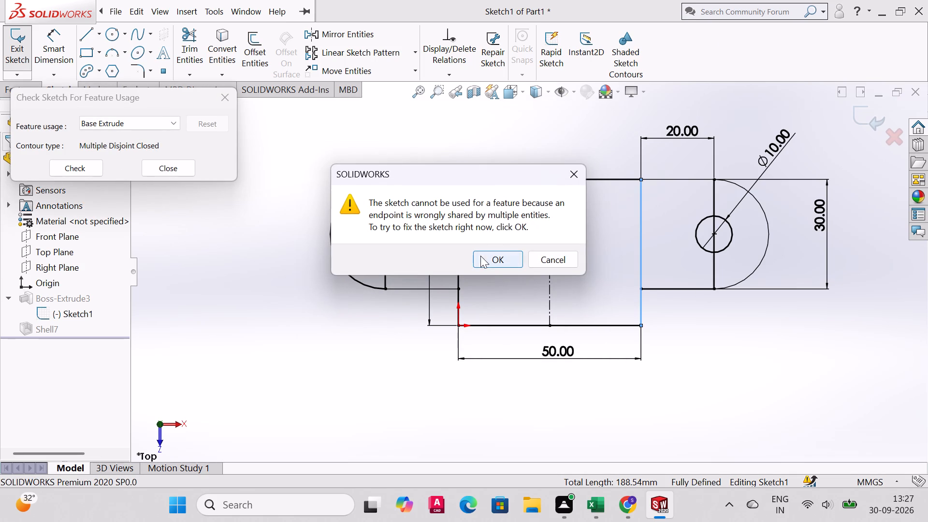
left_click(484, 255)
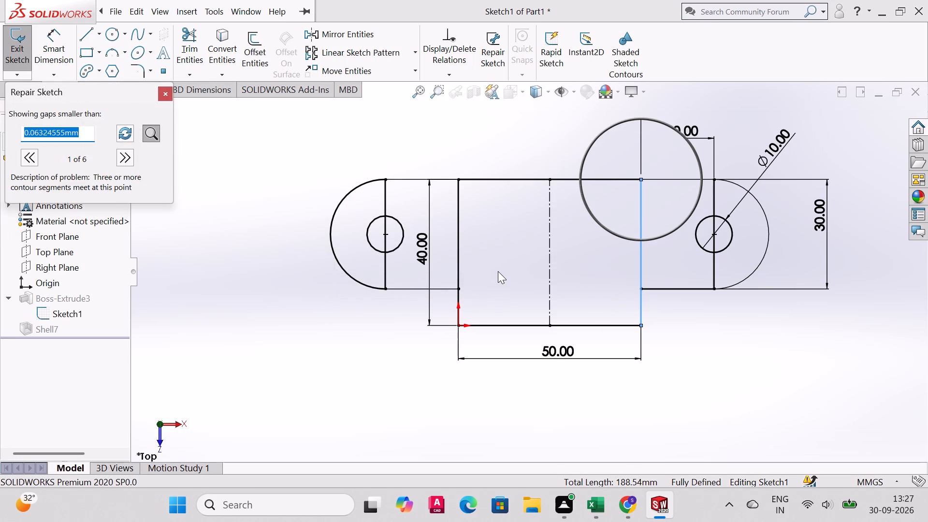
Examine the first flagged problem point up close, where the block rectangle's corner meets the dimensioned side extension.
key("ctrl+z")
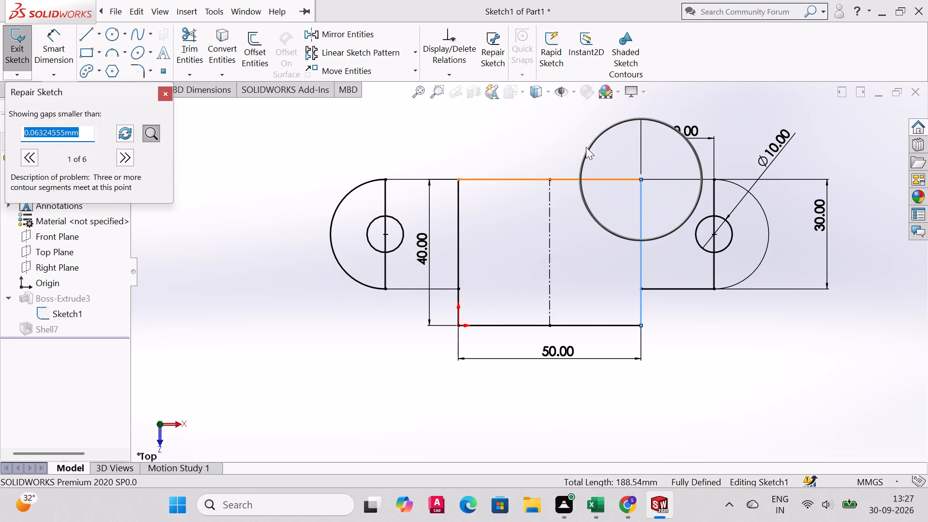
left_click(586, 144)
left_click_drag(607, 133, 617, 174)
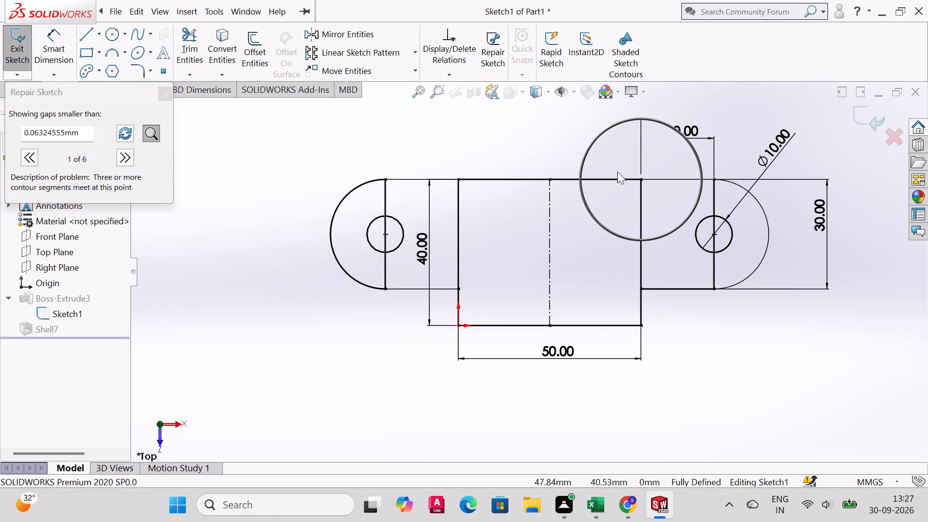
left_click(150, 128)
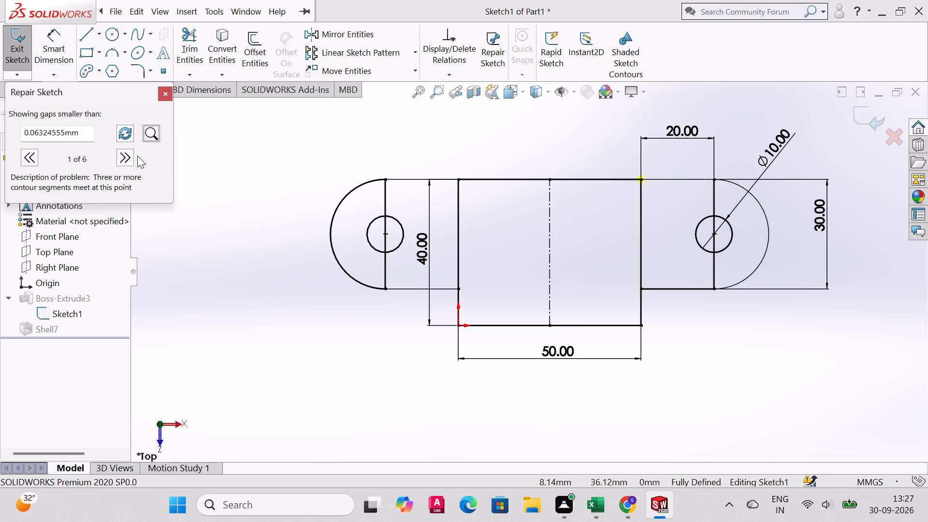
scroll(634, 192, "up", 2)
scroll(652, 187, "down", 3)
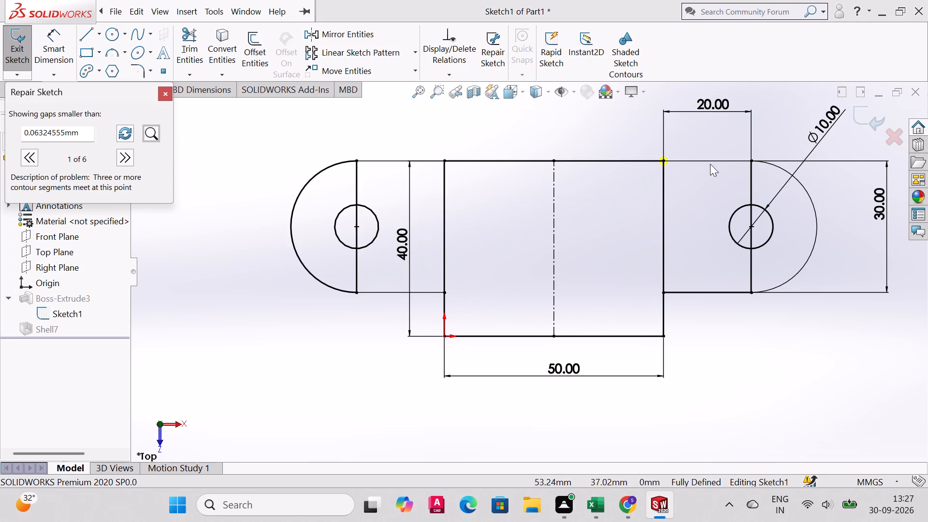
left_click(431, 88)
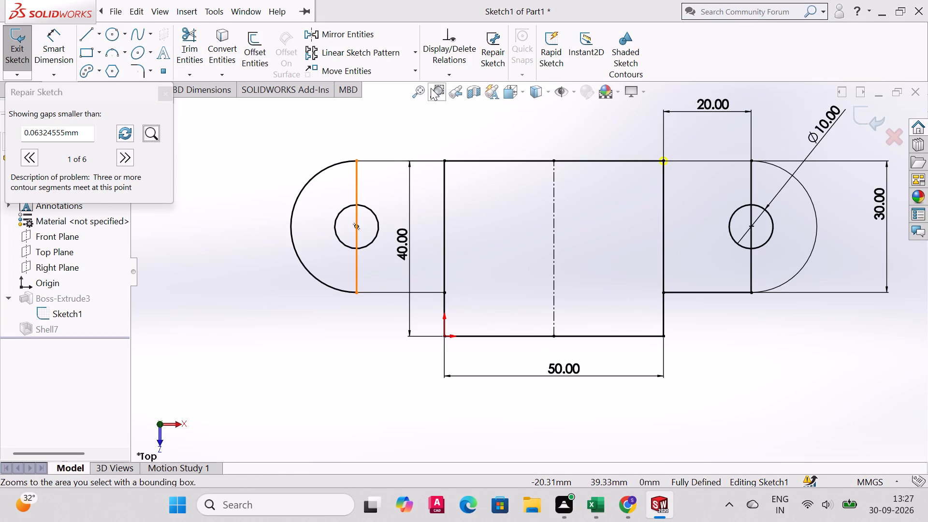
left_click_drag(608, 129, 710, 190)
left_click_drag(509, 239, 555, 276)
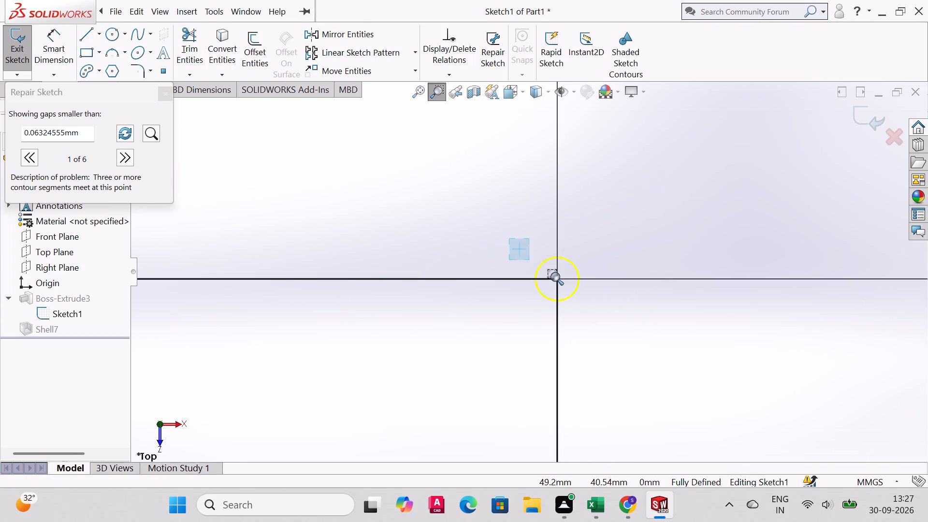
left_click_drag(555, 276, 676, 332)
left_click_drag(325, 196, 459, 334)
left_click_drag(301, 133, 662, 383)
left_click_drag(458, 176, 702, 298)
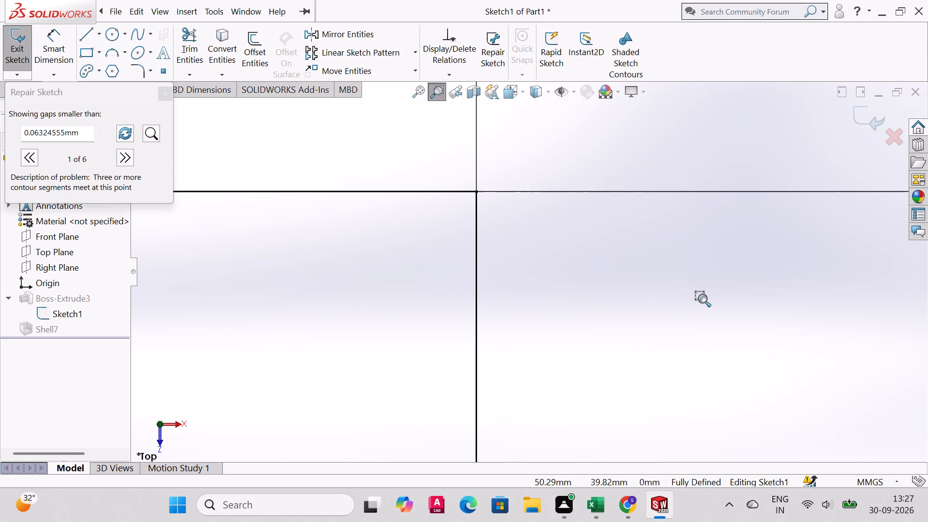
Review the second and third flagged problem points, close Repair Sketch and return to the whole sketch.
left_click(130, 159)
left_click(130, 159)
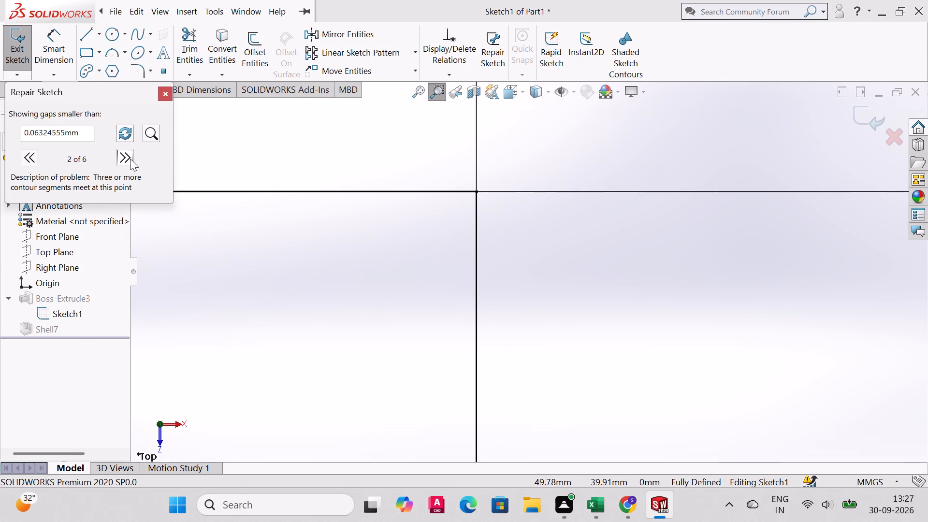
left_click(123, 134)
left_click(126, 164)
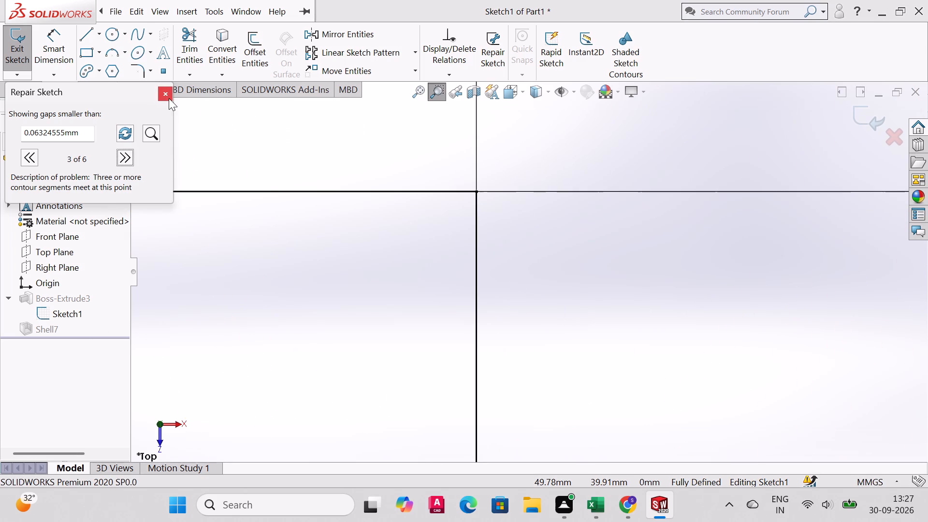
left_click(164, 99)
scroll(641, 300, "down", 9)
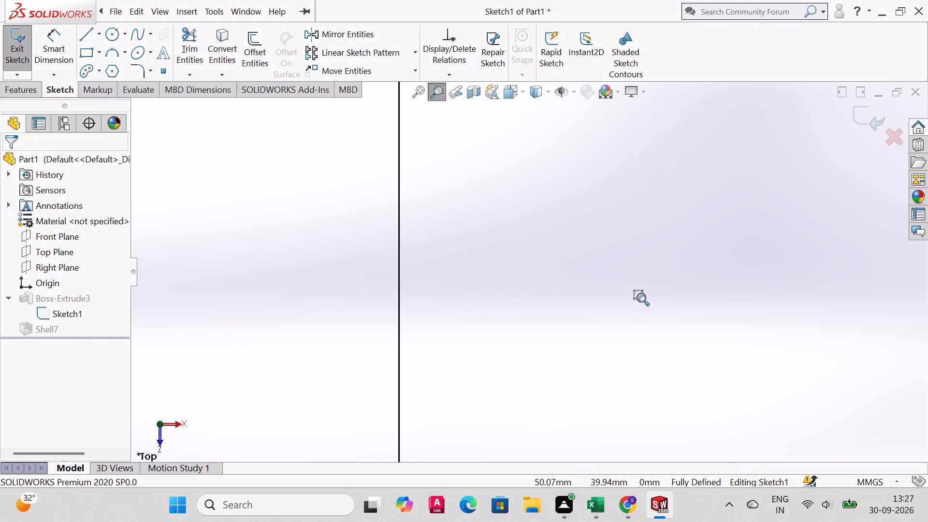
scroll(641, 297, "down", 10)
scroll(640, 297, "up", 5)
scroll(639, 297, "up", 16)
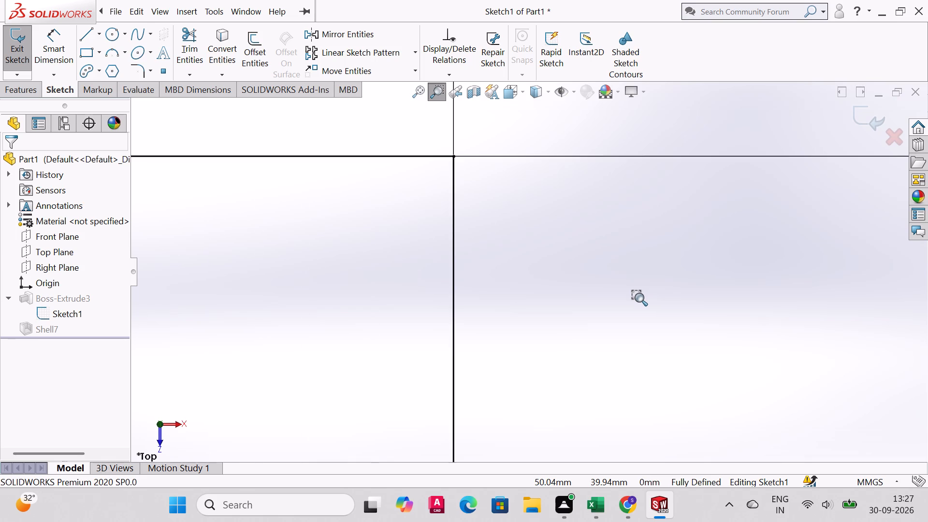
scroll(639, 297, "up", 20)
scroll(639, 297, "up", 3)
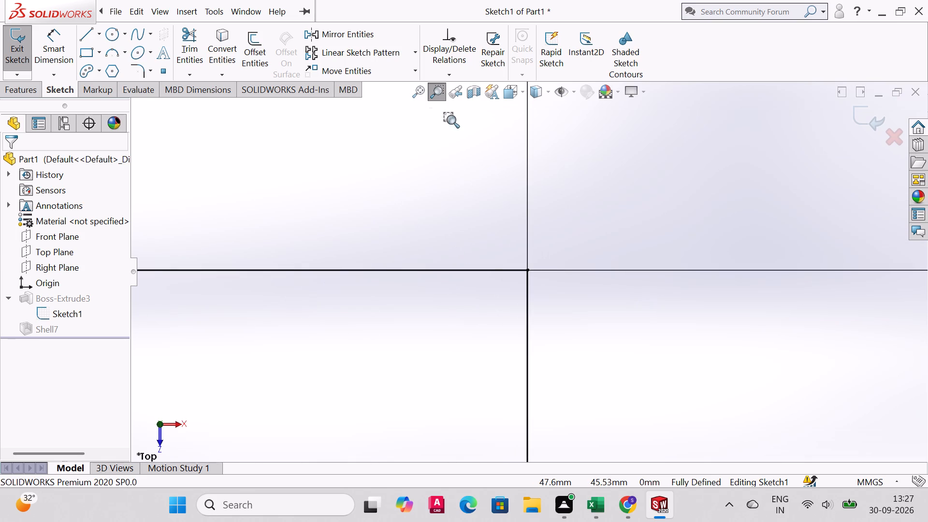
left_click(426, 101)
left_click(414, 90)
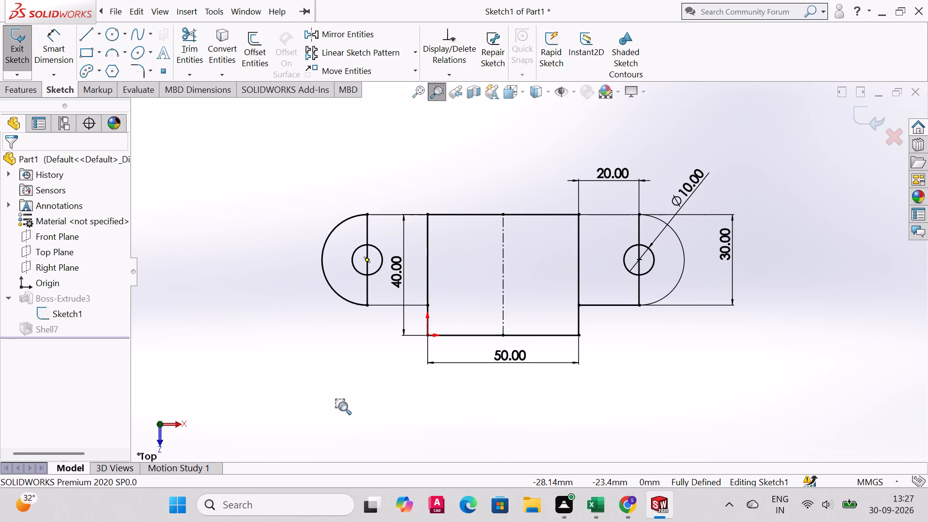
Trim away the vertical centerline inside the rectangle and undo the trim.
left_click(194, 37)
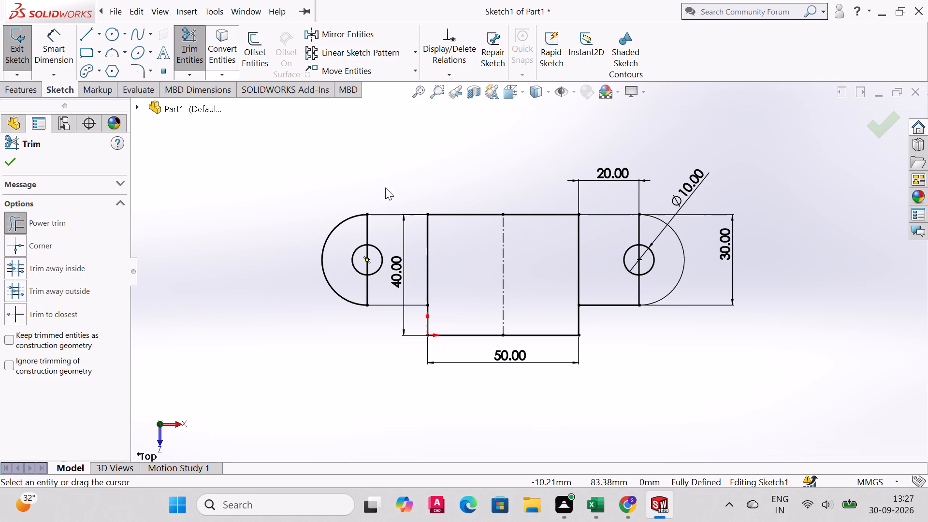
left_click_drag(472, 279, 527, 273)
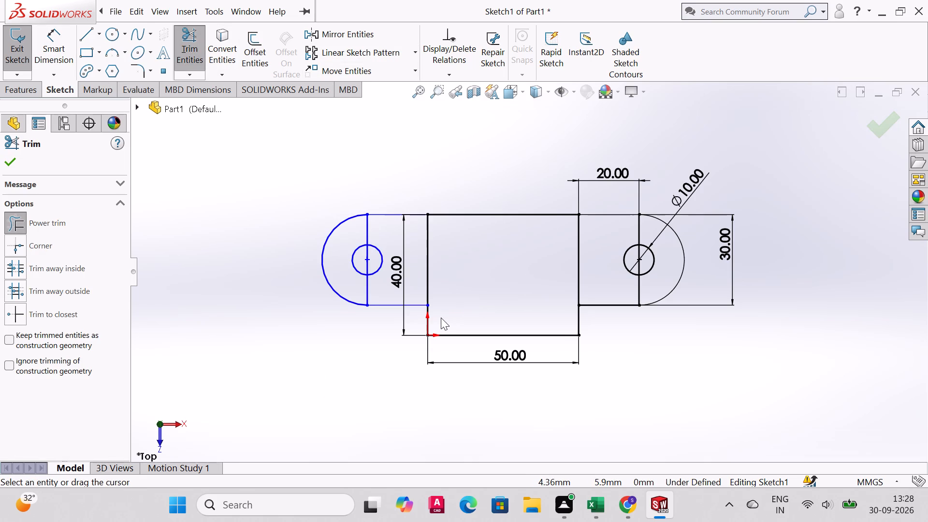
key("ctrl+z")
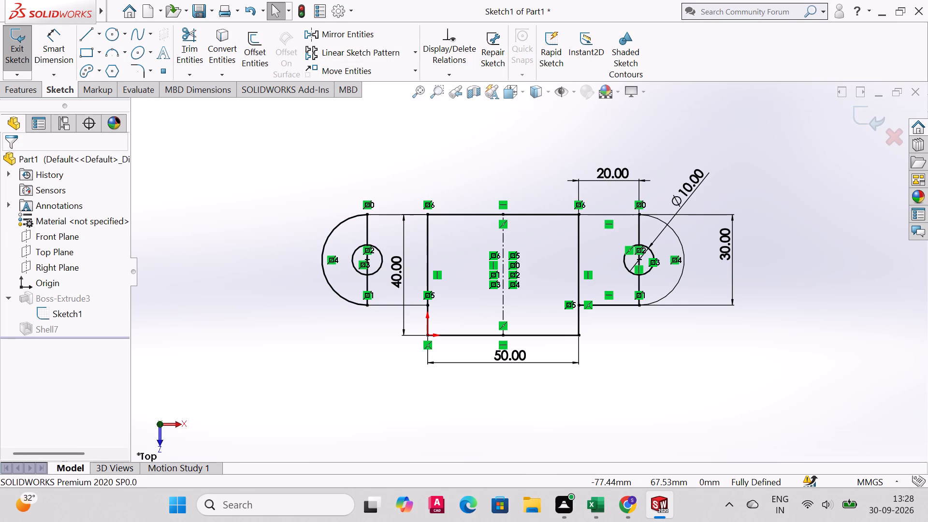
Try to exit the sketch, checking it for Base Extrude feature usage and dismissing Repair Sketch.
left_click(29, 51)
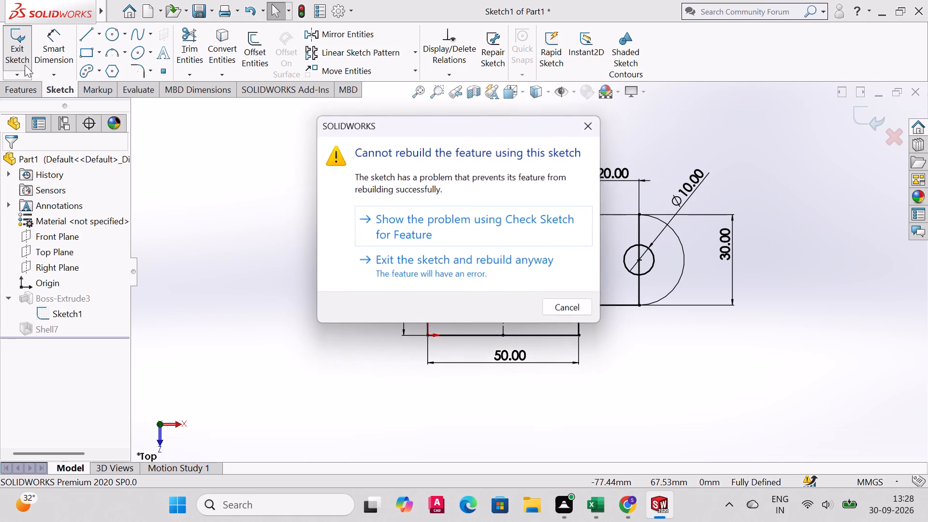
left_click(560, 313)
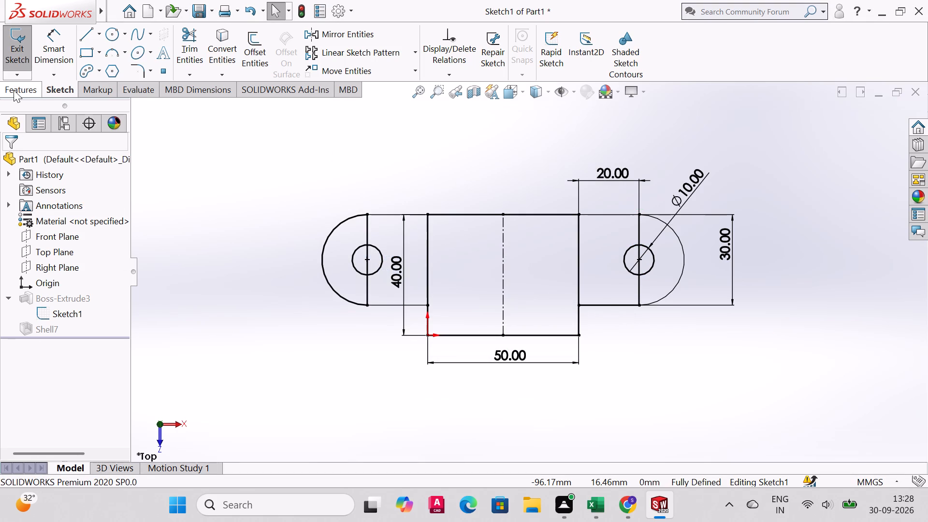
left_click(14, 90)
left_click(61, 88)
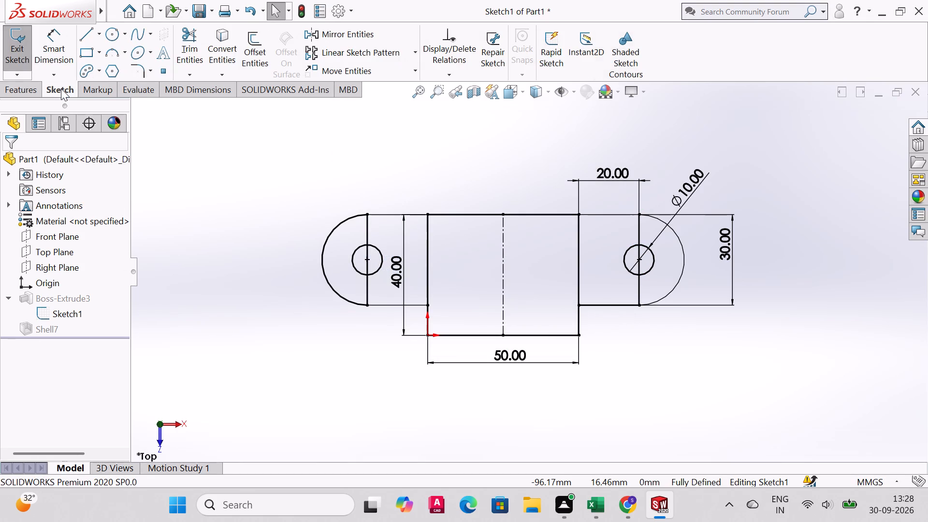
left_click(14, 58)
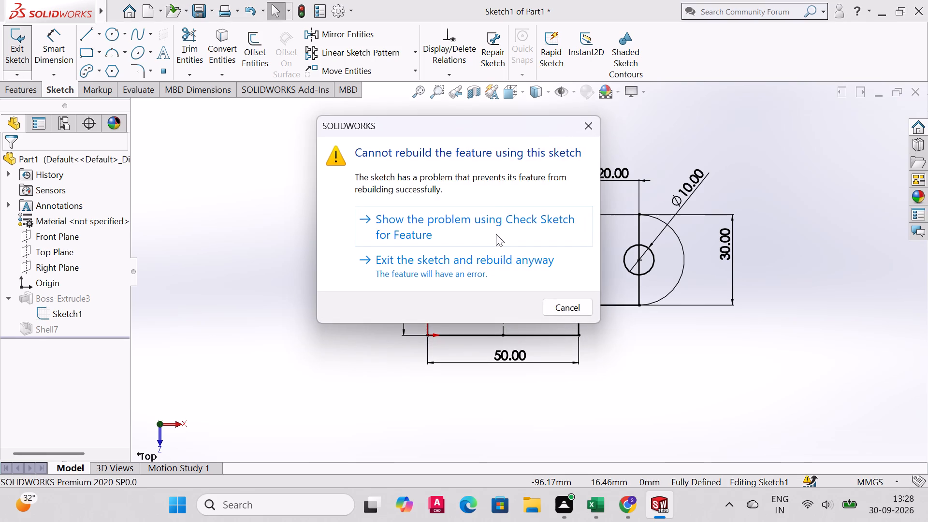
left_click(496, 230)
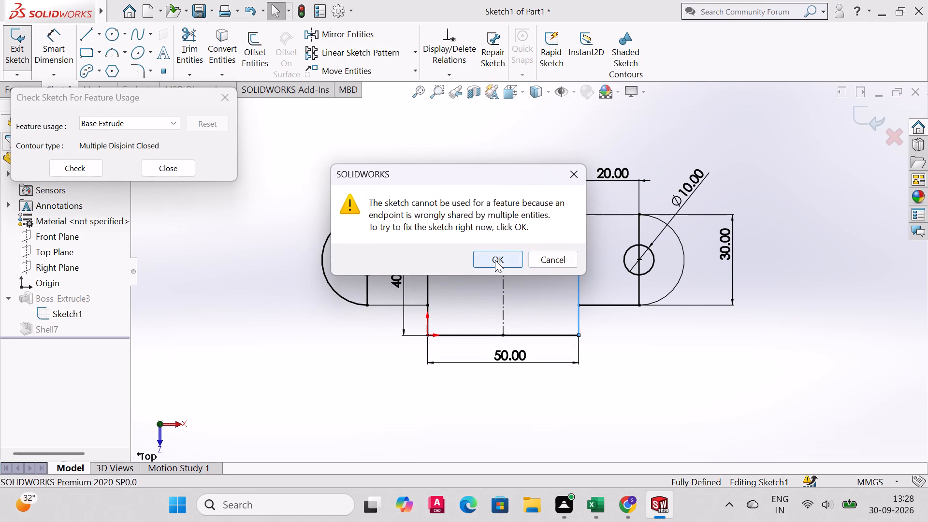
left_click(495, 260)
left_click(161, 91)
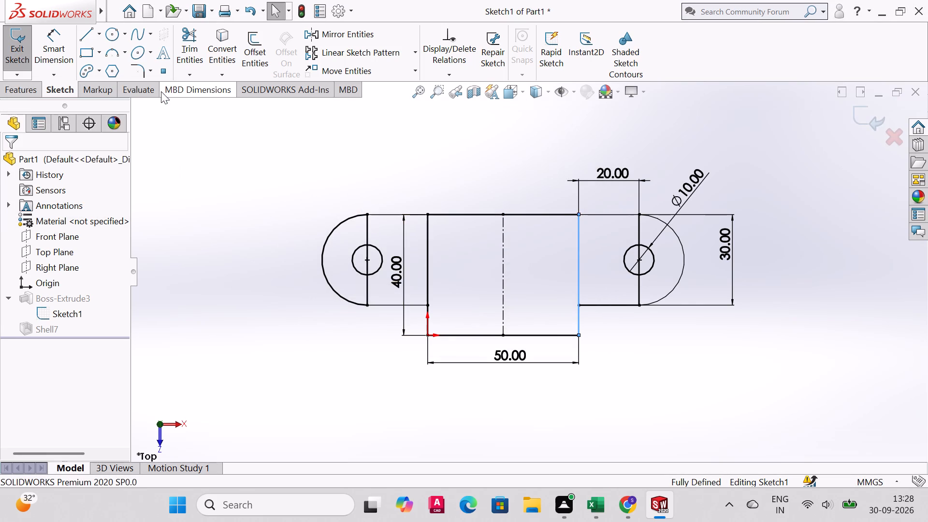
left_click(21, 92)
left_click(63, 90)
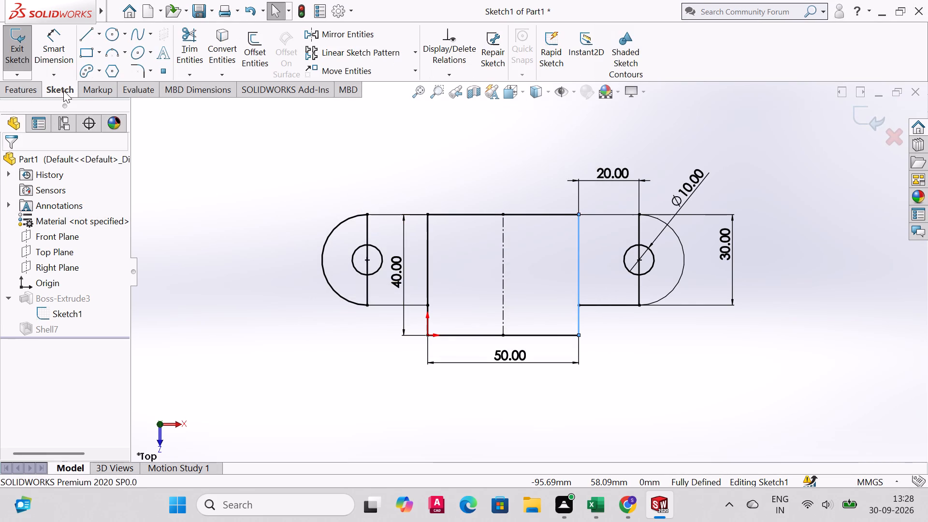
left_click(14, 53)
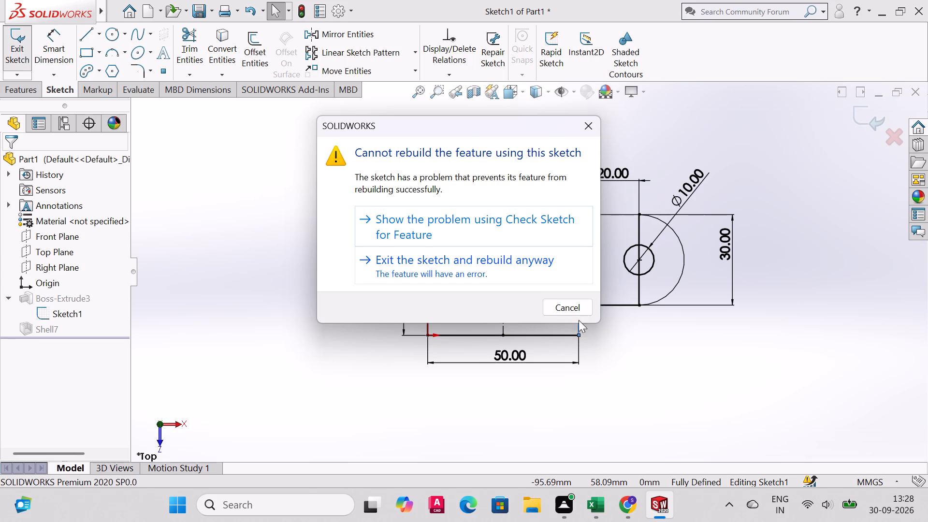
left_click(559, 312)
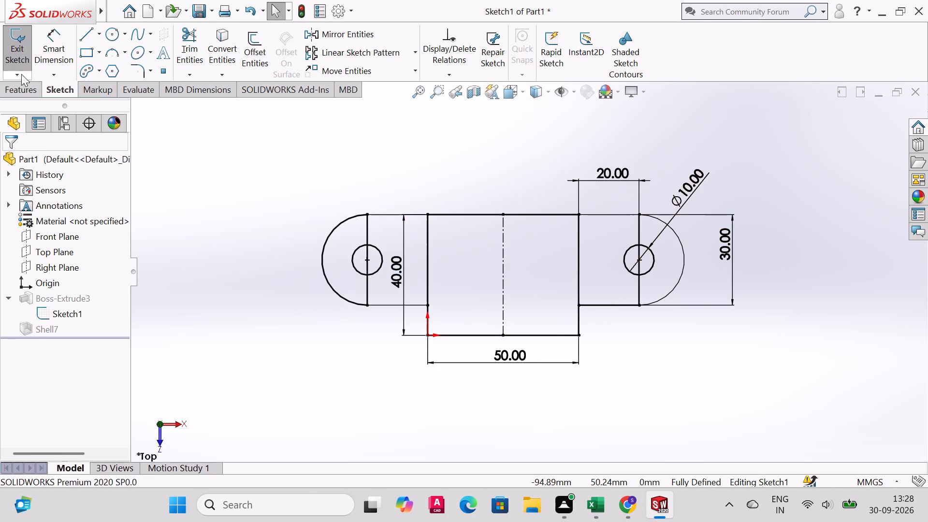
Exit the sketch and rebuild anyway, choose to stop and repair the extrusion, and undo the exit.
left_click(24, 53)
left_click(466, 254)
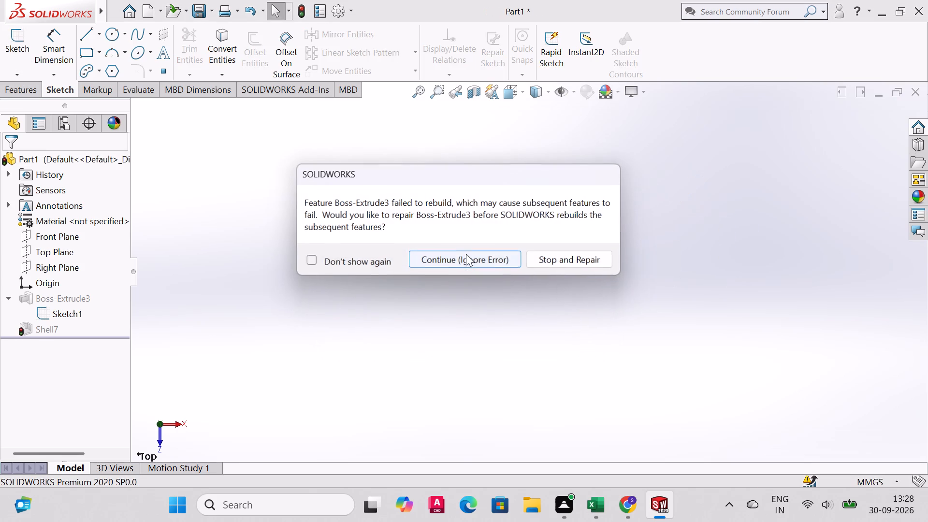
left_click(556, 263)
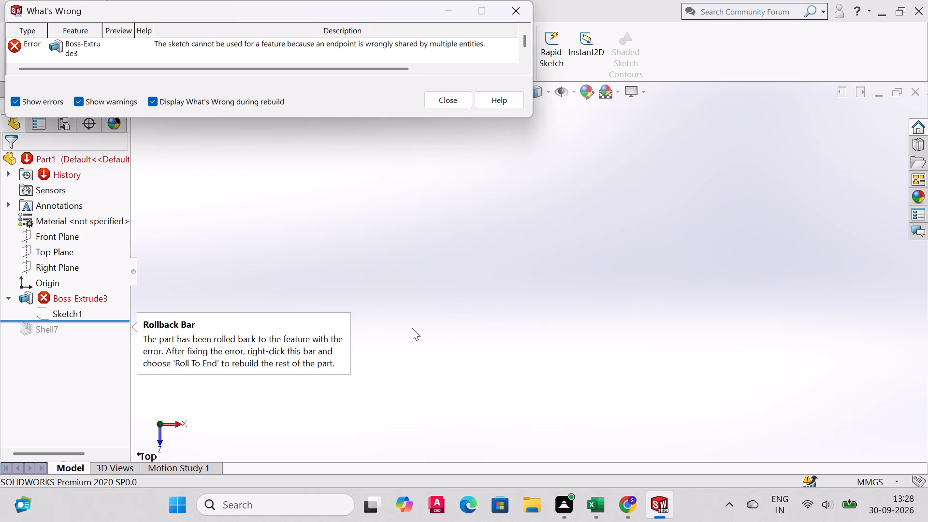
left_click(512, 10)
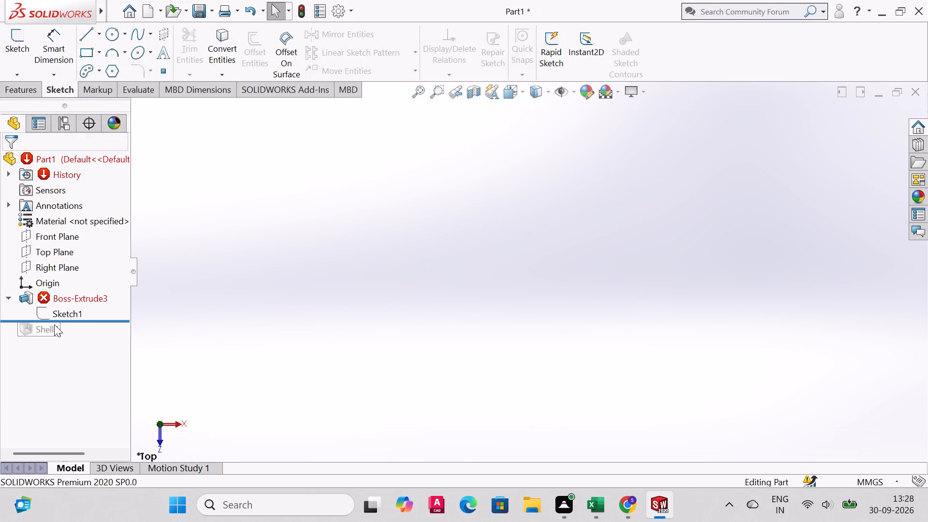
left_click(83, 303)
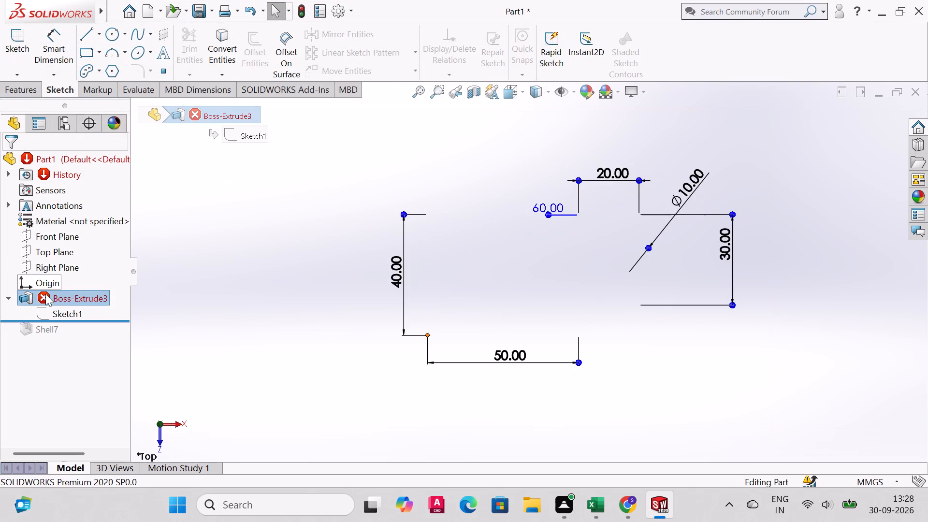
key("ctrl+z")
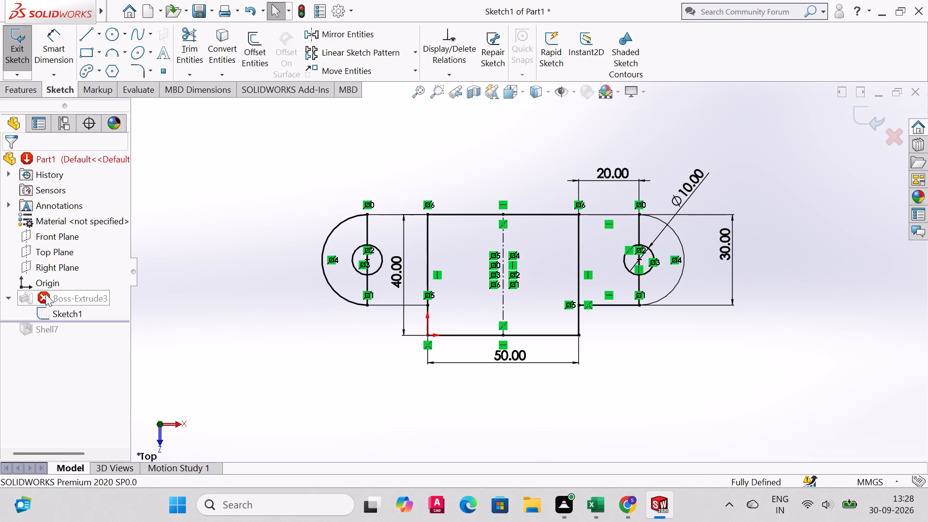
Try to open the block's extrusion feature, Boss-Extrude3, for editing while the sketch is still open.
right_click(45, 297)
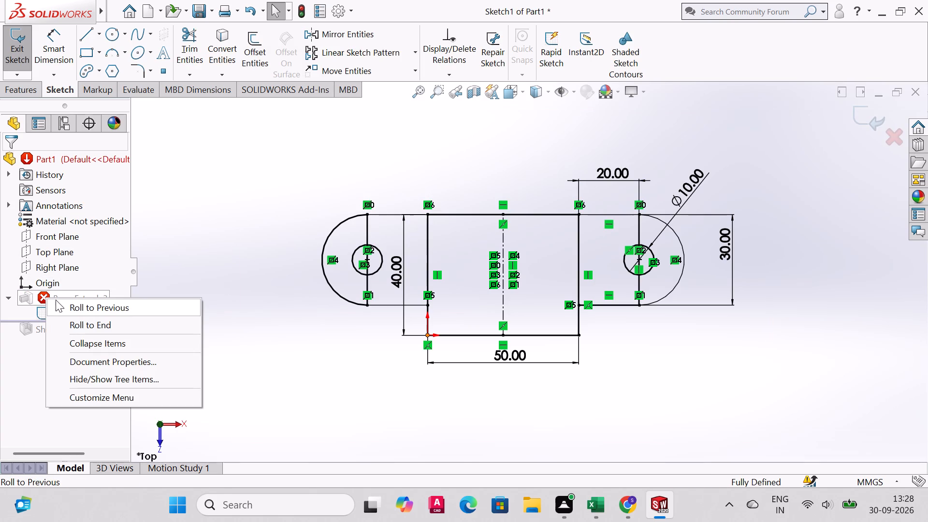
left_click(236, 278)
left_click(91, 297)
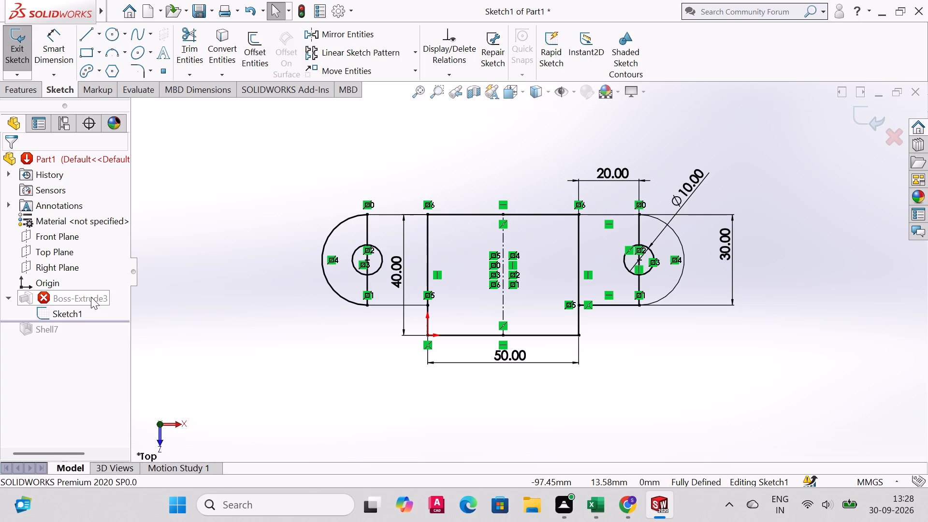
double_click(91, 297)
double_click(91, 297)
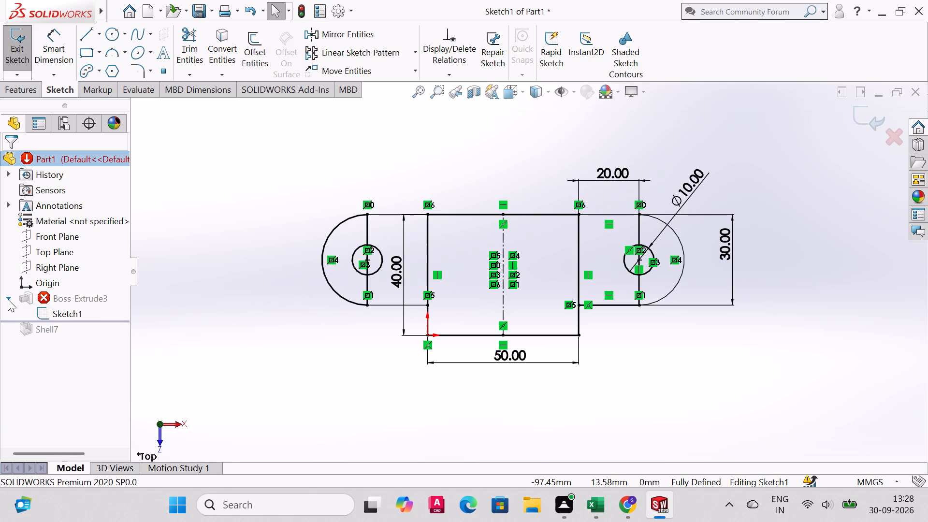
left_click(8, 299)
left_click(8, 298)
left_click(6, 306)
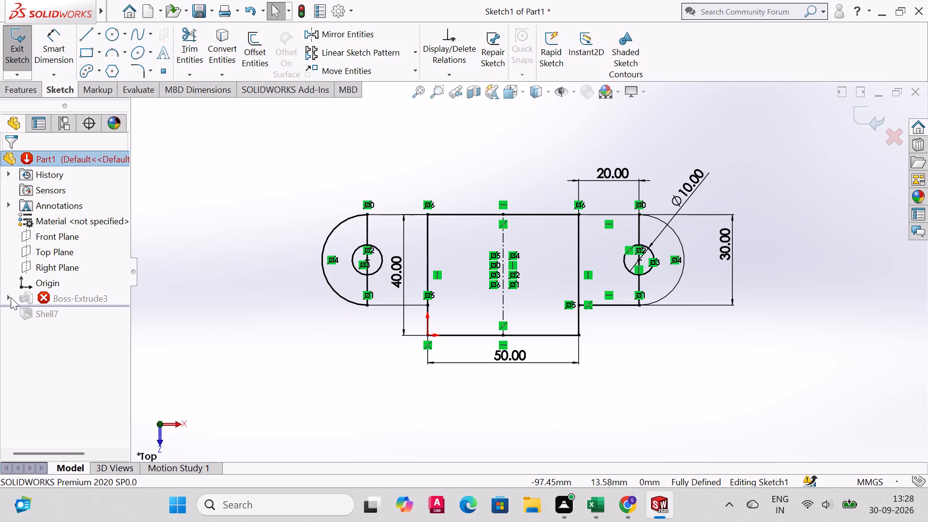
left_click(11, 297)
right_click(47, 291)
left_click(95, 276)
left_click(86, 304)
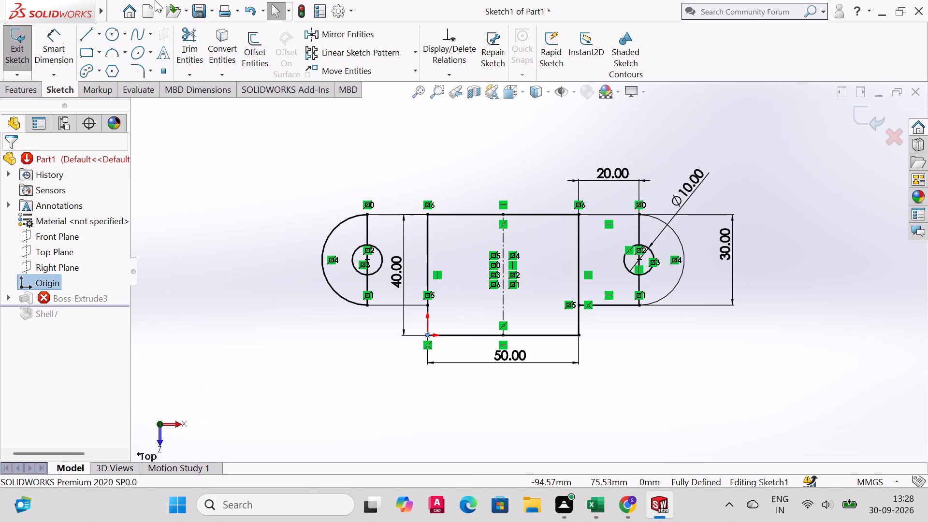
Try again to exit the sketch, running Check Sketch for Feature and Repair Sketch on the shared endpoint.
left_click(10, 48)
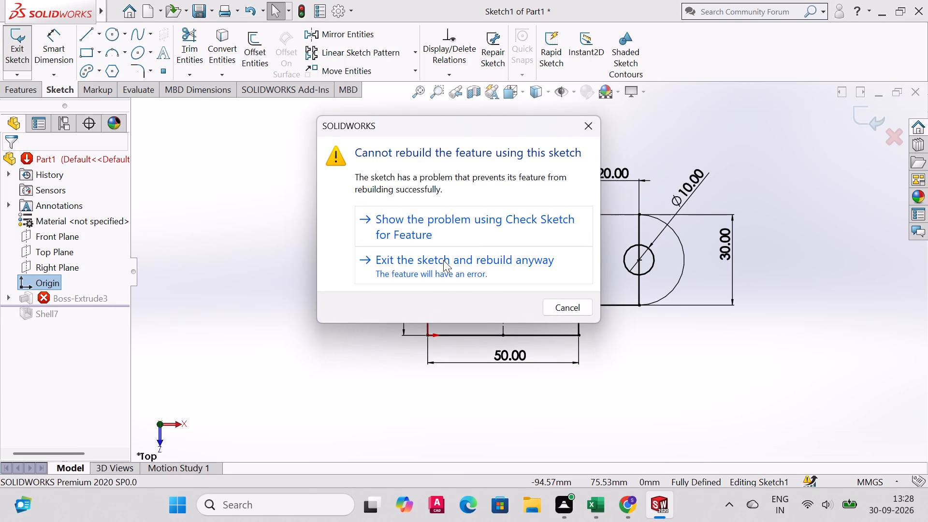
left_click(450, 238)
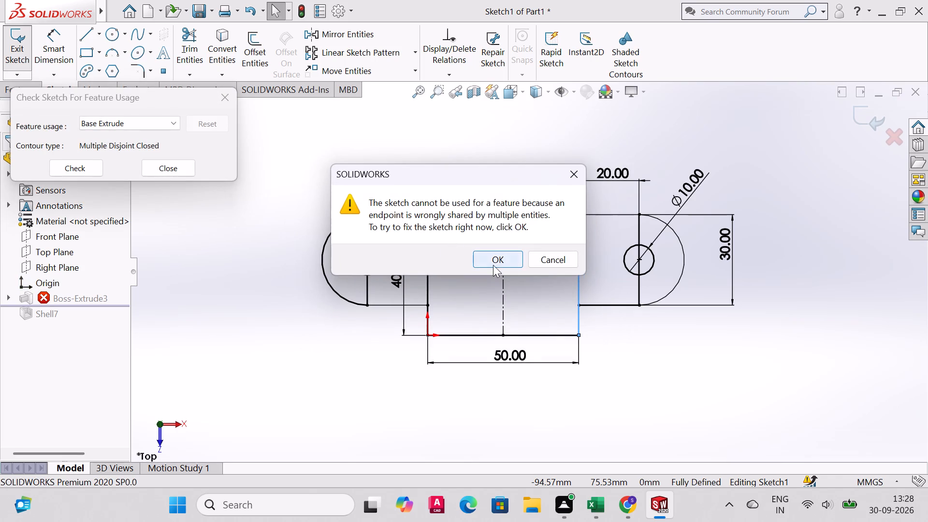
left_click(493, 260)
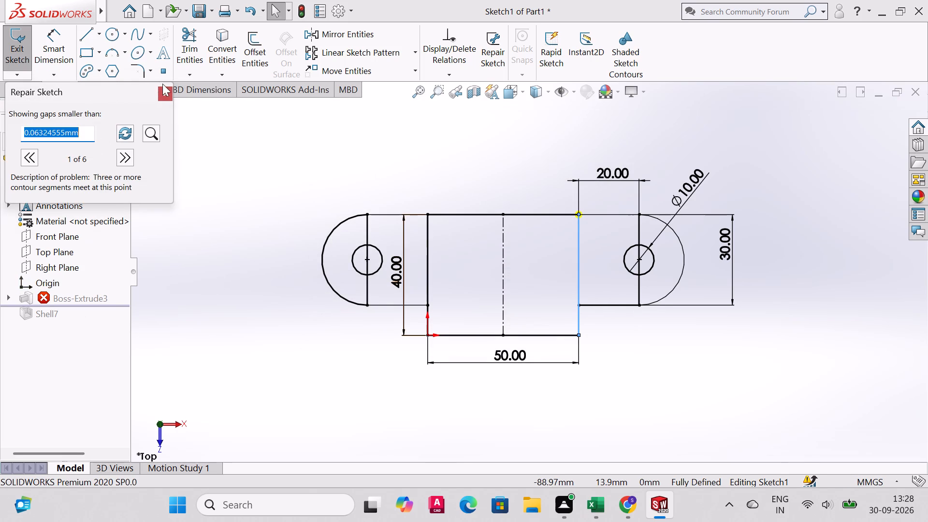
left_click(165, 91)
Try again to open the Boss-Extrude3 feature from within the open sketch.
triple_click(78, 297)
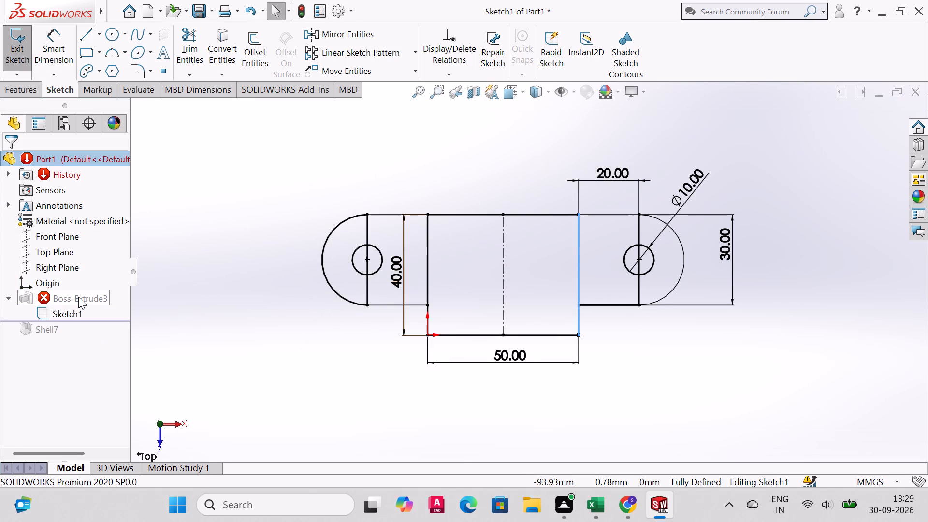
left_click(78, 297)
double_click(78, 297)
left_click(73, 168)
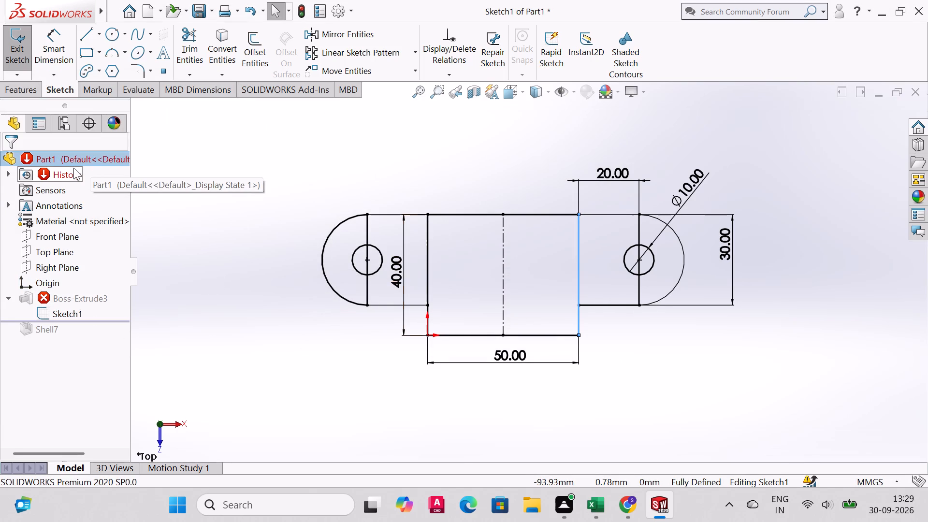
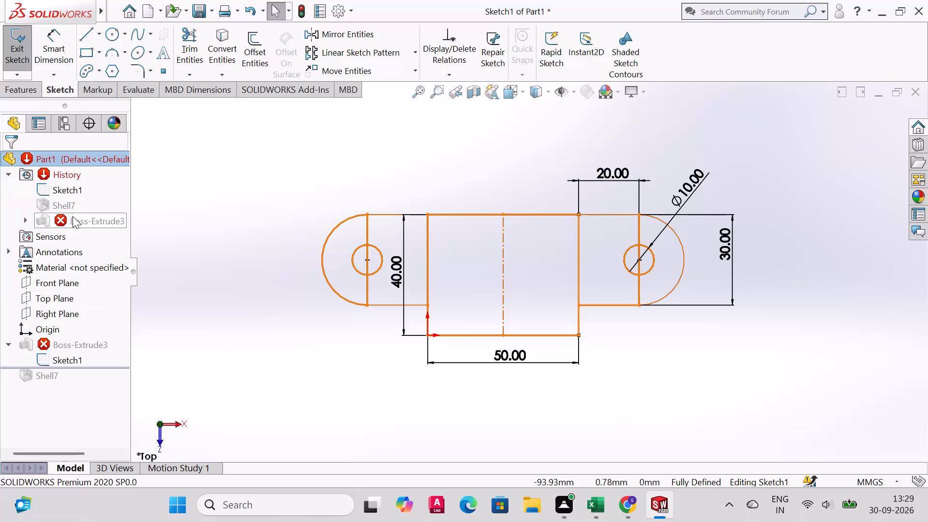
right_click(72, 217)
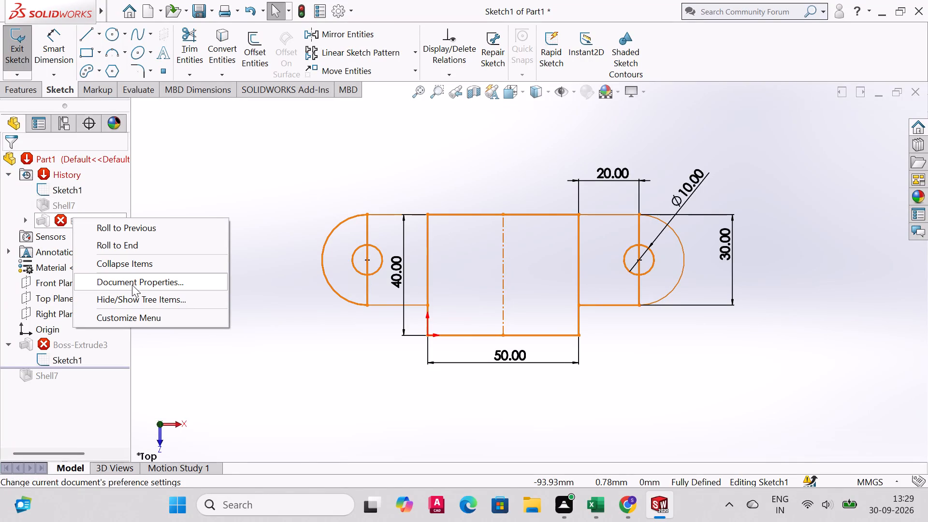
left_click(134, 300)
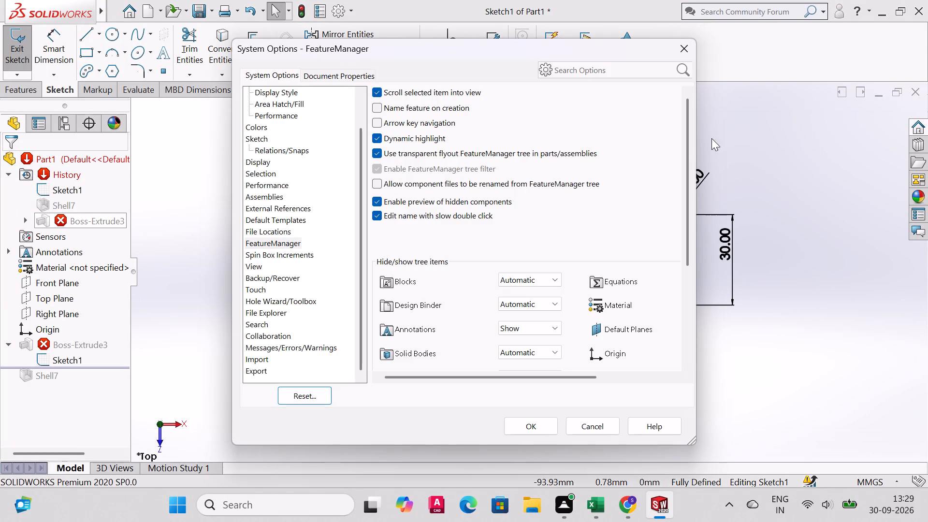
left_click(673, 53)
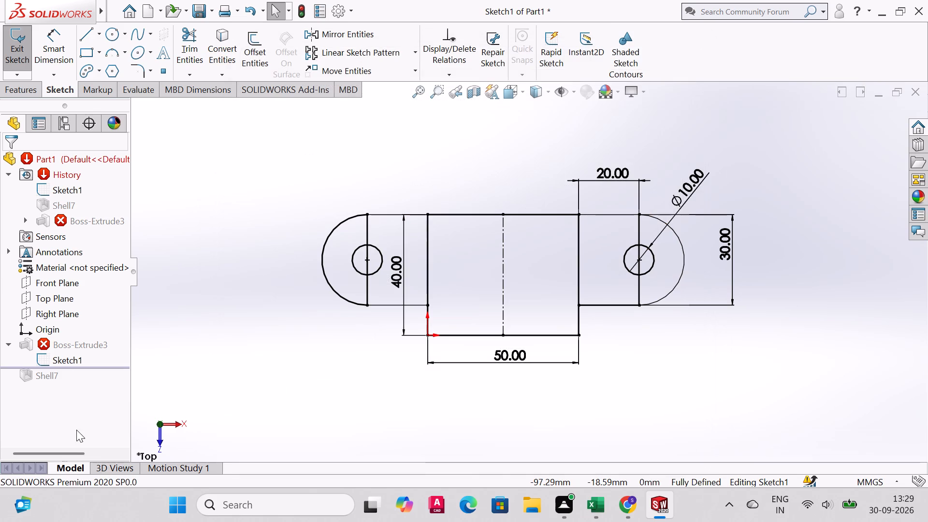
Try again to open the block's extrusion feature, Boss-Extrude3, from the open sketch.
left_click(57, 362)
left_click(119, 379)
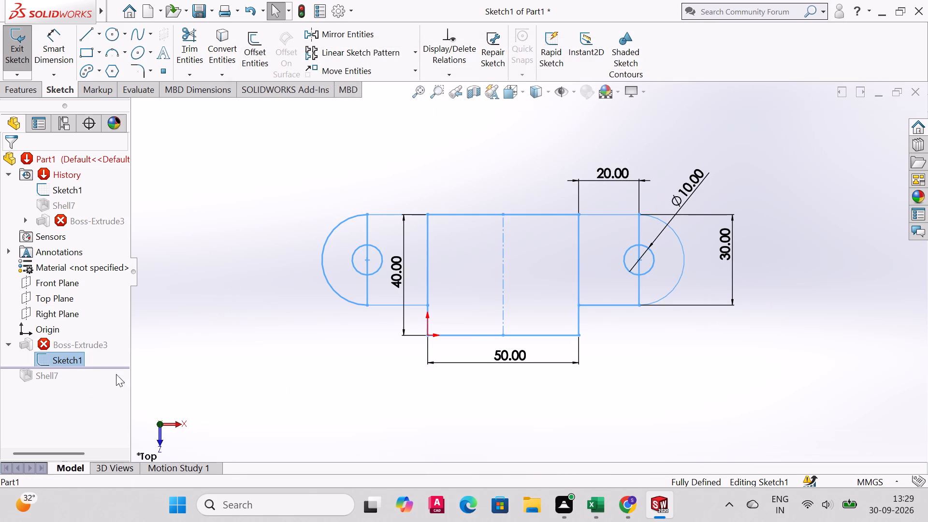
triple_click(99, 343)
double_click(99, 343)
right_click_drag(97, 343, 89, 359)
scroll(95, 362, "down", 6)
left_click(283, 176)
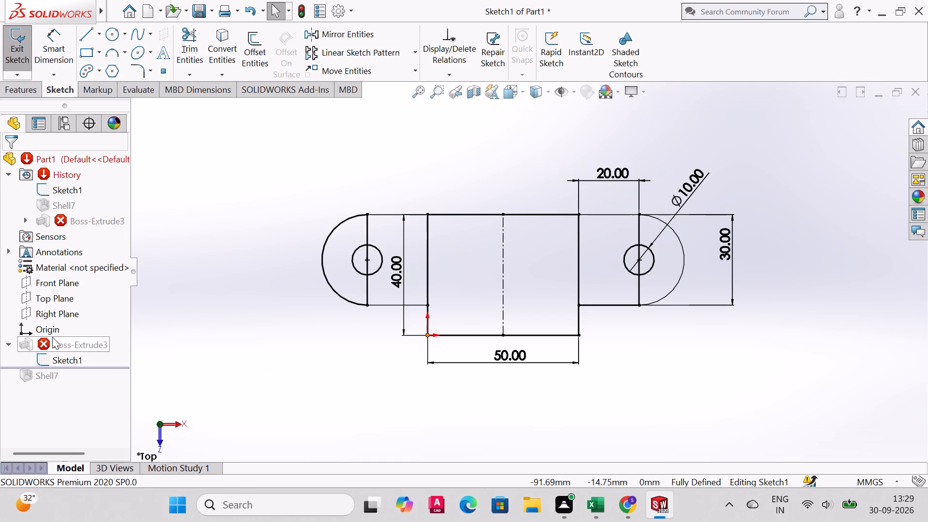
Undo all sketch and feature work back to an empty part with only the default planes and origin.
key("ctrl+z")
key("ctrl+z")
key("ctrl+z")
key("ctrl+z")
key("ctrl+z")
key("ctrl+z")
key("ctrl+z")
key("ctrl+z")
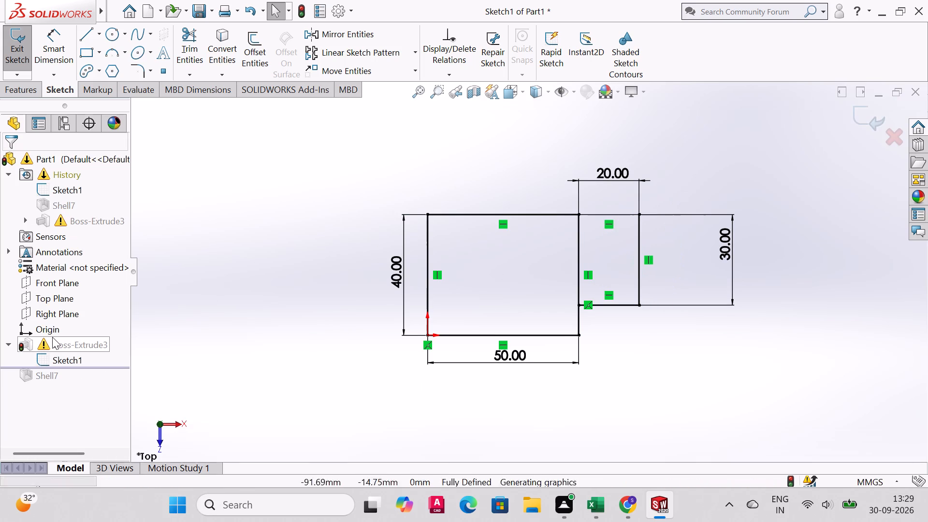
key("ctrl+z")
key("ctrl+z")
key("ctrl+z")
key("ctrl+z")
key("ctrl+z")
key("ctrl+z")
key("ctrl+z")
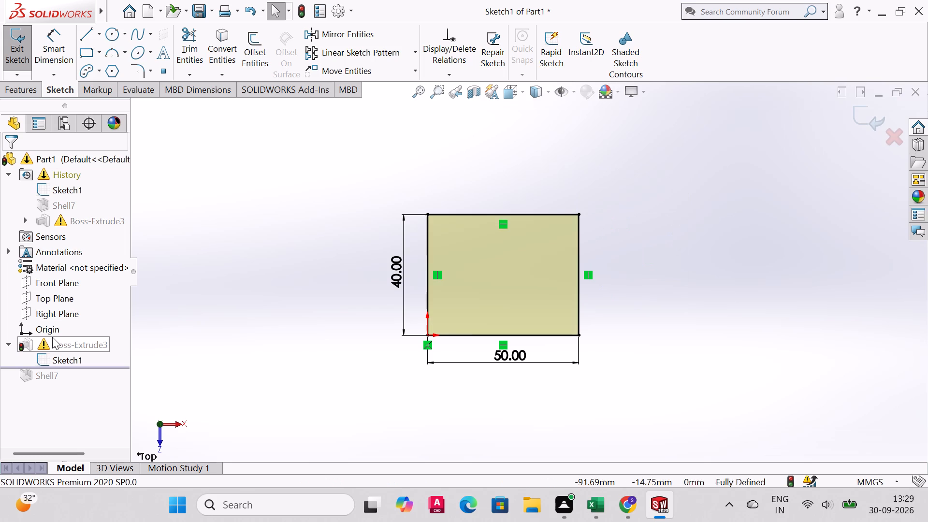
key("ctrl+z")
key("ctrl+z")
key("ctrl+z")
key("ctrl+z")
key("ctrl+z")
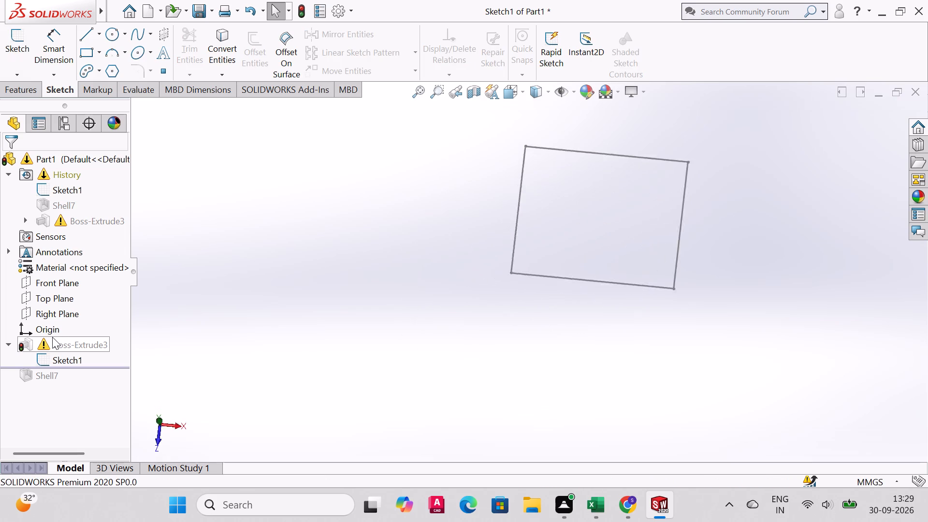
key("ctrl+z")
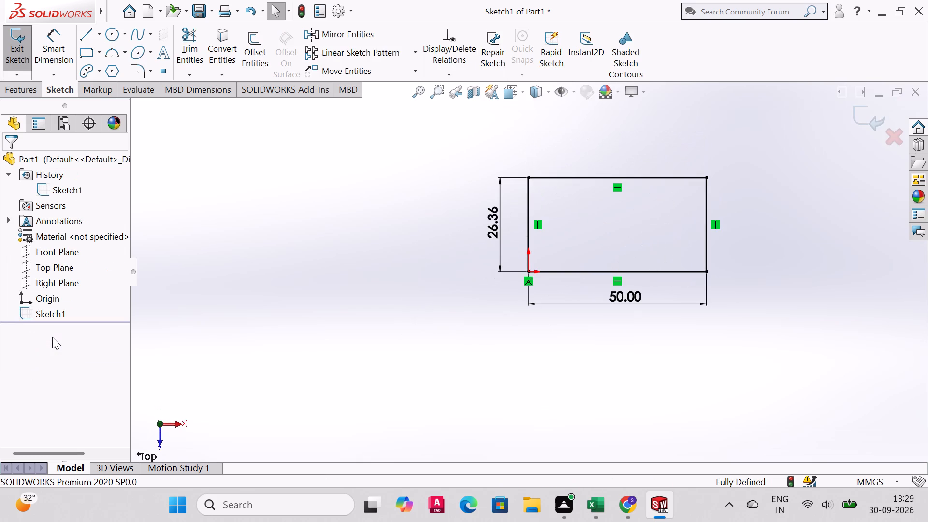
key("ctrl+z")
key("ctrl+z")
key("ctrl+z")
key("ctrl+z")
key("ctrl+z")
key("ctrl+z")
key("ctrl+z")
key("ctrl+z")
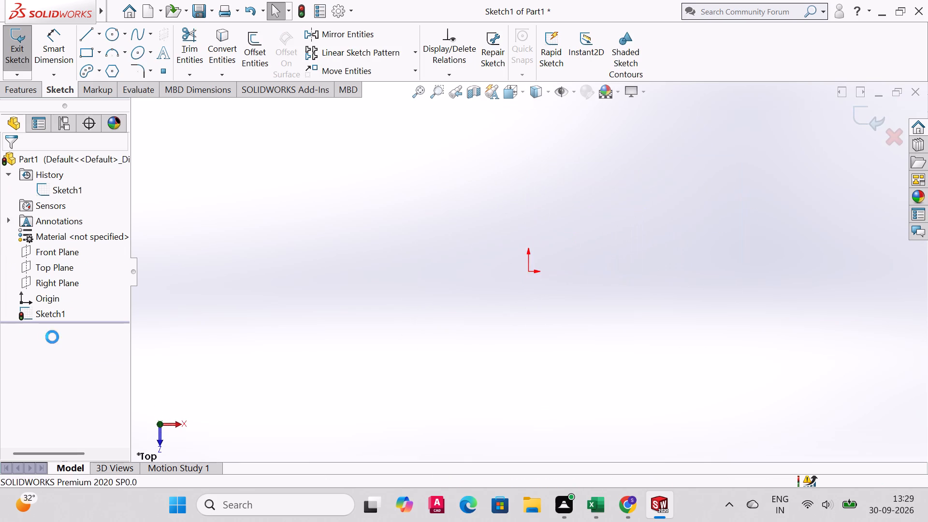
key("ctrl+z")
key("ctrl+z")
key("ctrl+z")
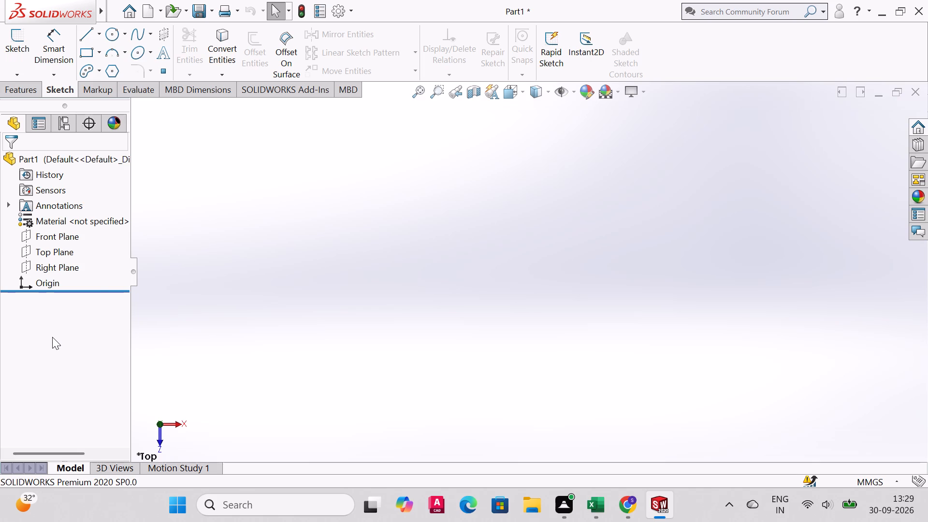
Start a new sketch on the Top Plane and draw a corner rectangle about 89 mm wide from the origin.
left_click(51, 248)
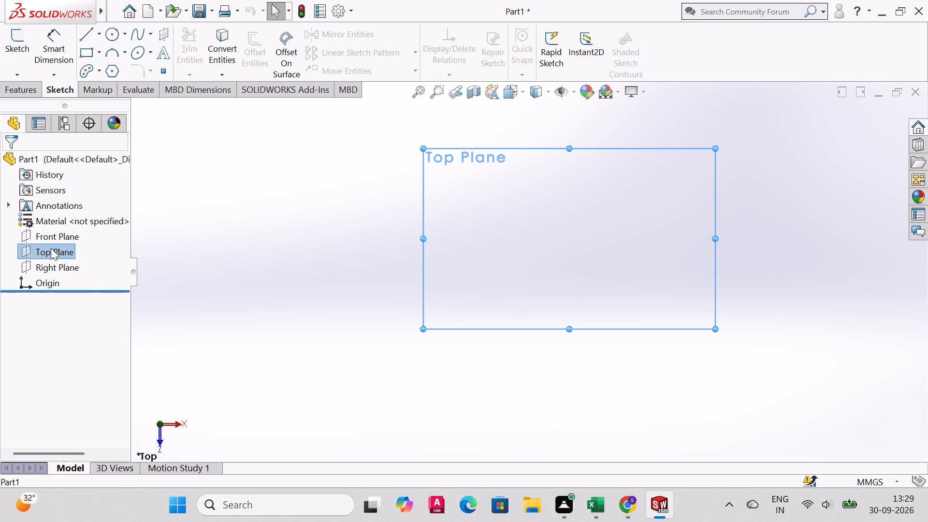
left_click(58, 232)
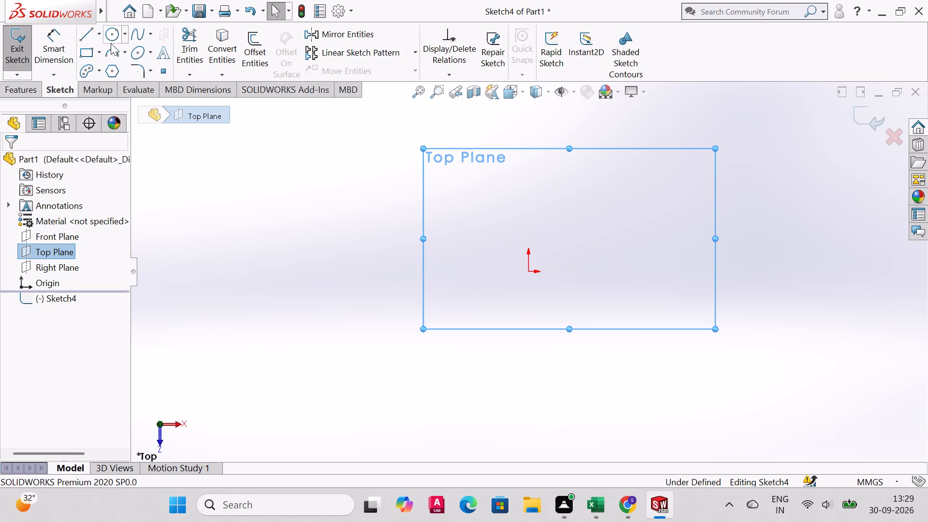
left_click(91, 59)
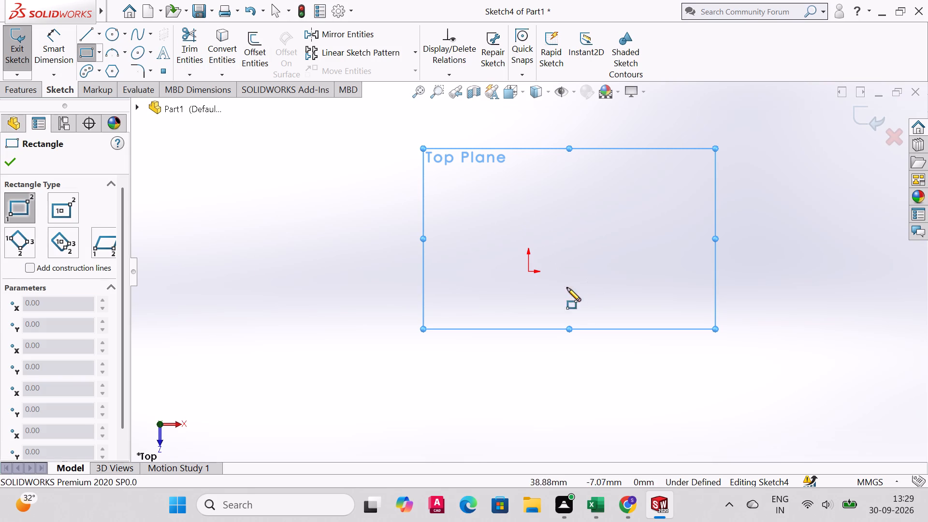
left_click(528, 272)
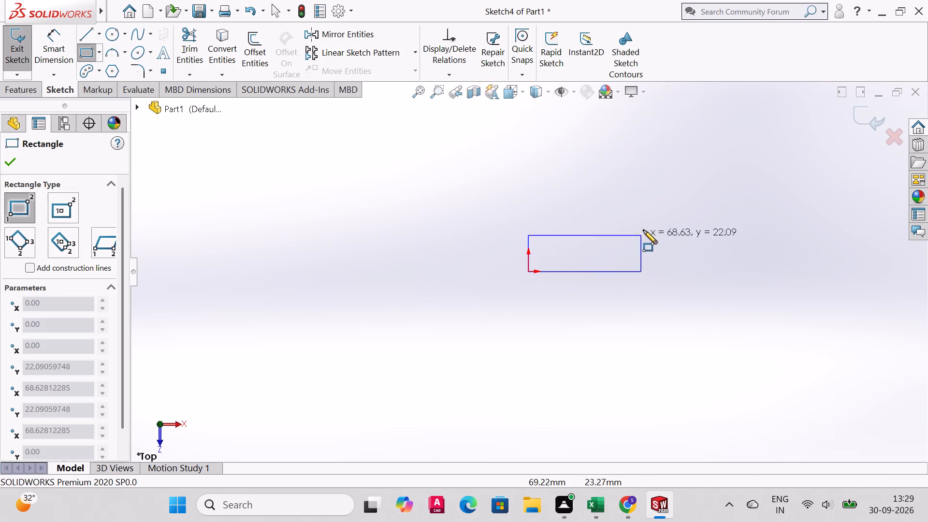
left_click(674, 188)
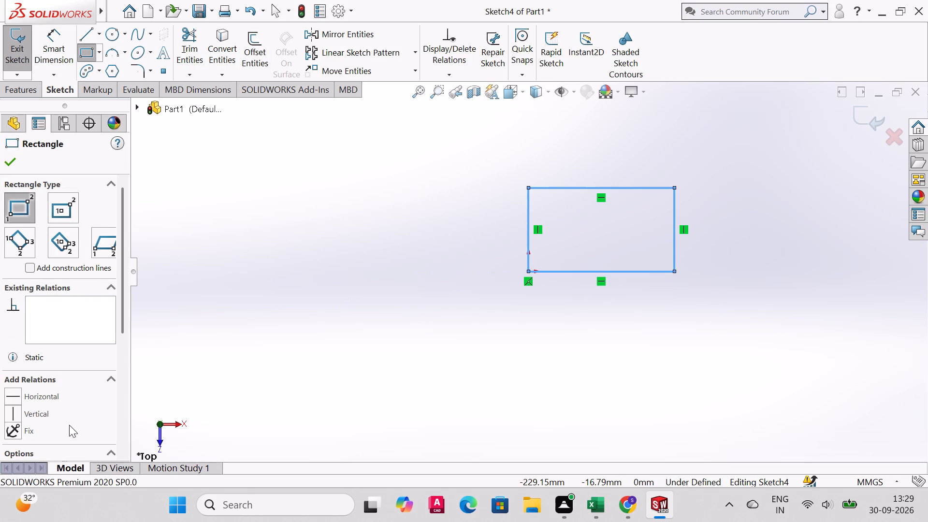
left_click(11, 158)
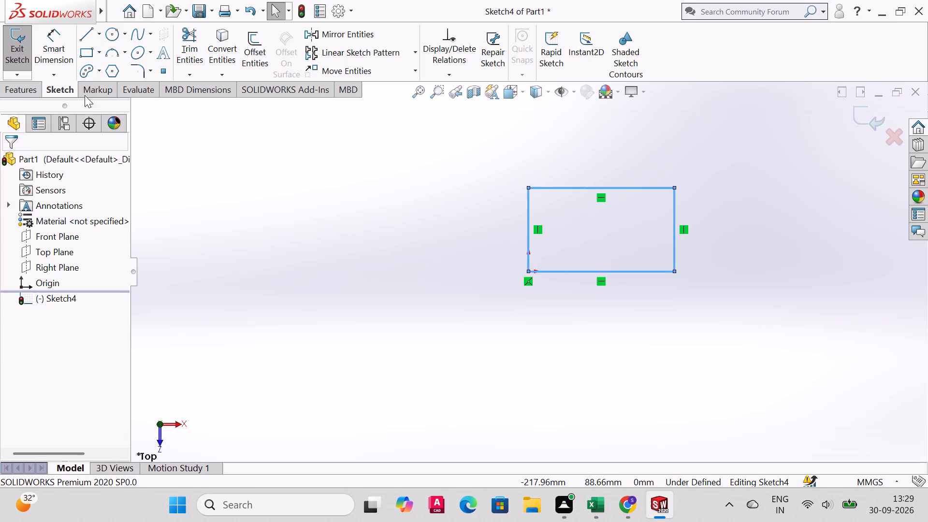
Dimension the rectangle's bottom edge to 50 mm and centre the dimension text below it.
left_click(46, 41)
left_click(571, 273)
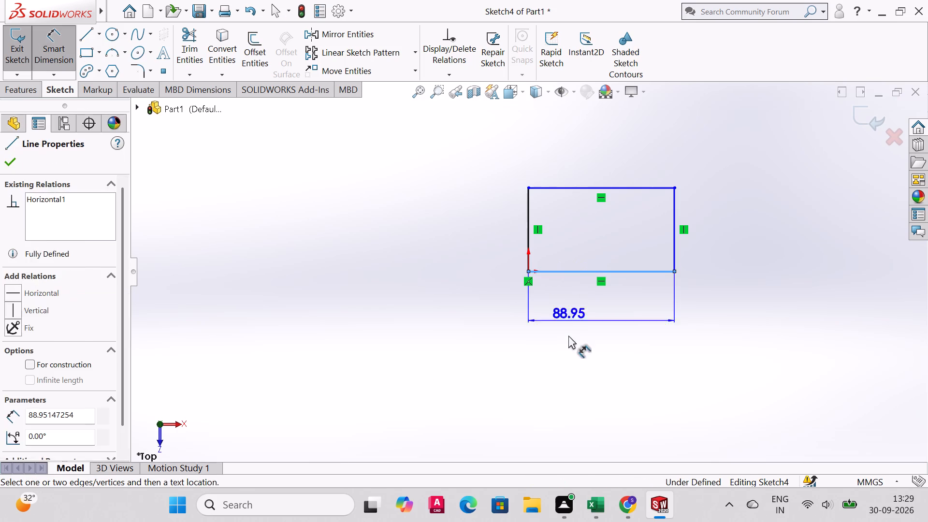
left_click(568, 347)
type("50")
key("Return")
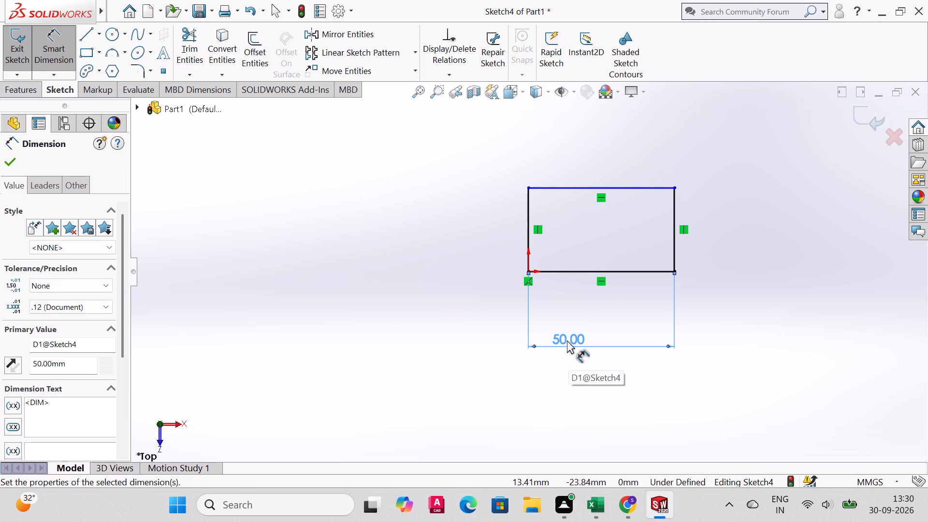
left_click_drag(567, 338, 611, 333)
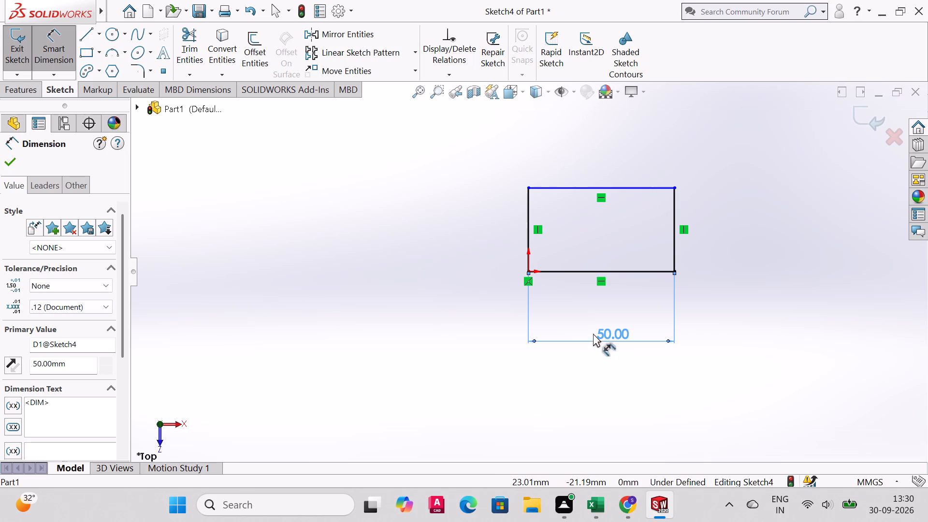
left_click(11, 164)
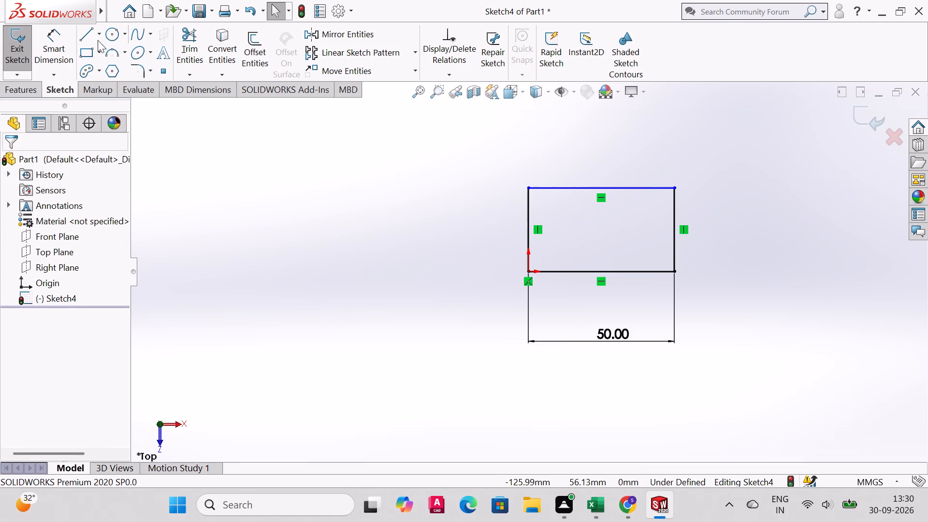
Dimension the rectangle's left edge to 40 mm and move that dimension well clear of the rectangle's left side.
left_click(64, 40)
left_click(527, 213)
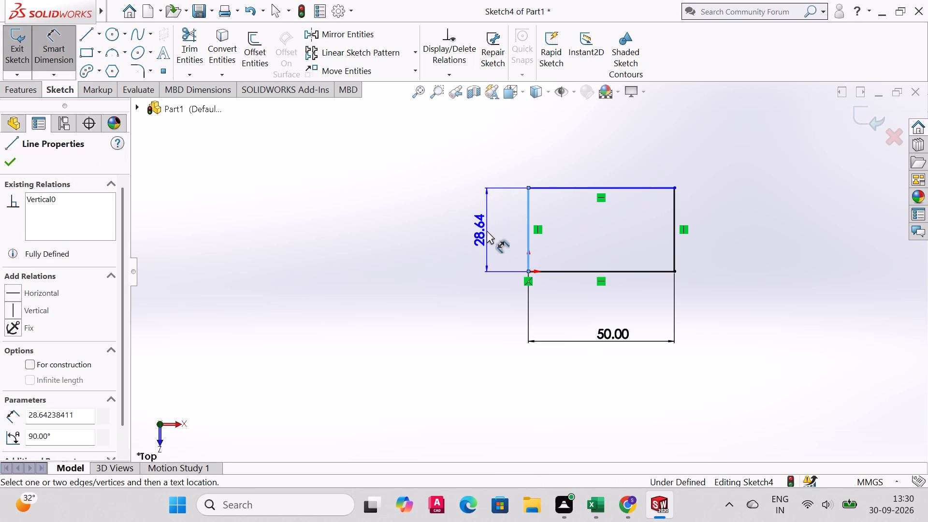
left_click(481, 231)
type("40")
key("Return")
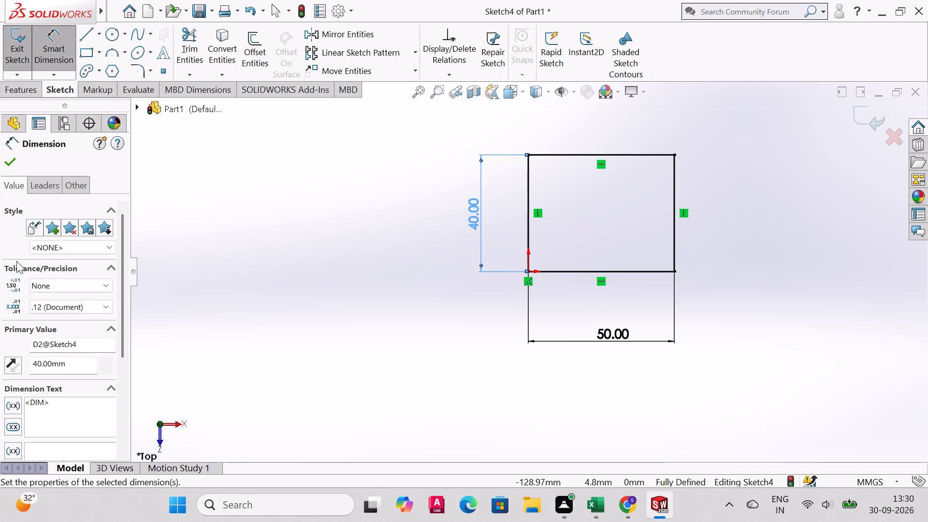
left_click(16, 159)
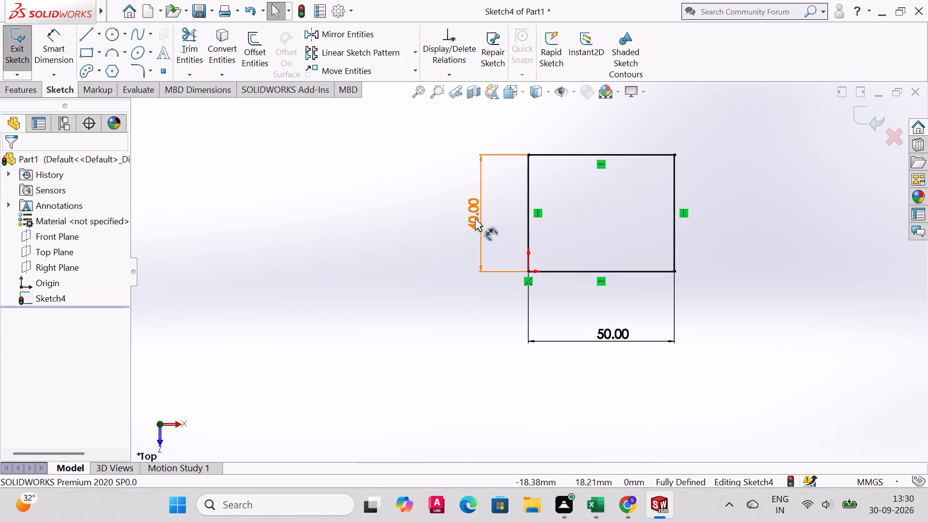
left_click_drag(475, 219, 299, 232)
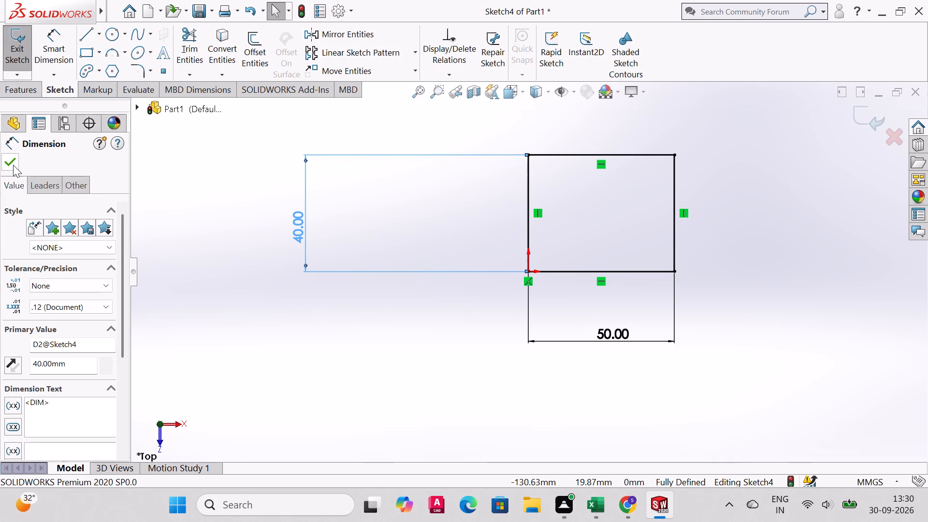
left_click(13, 164)
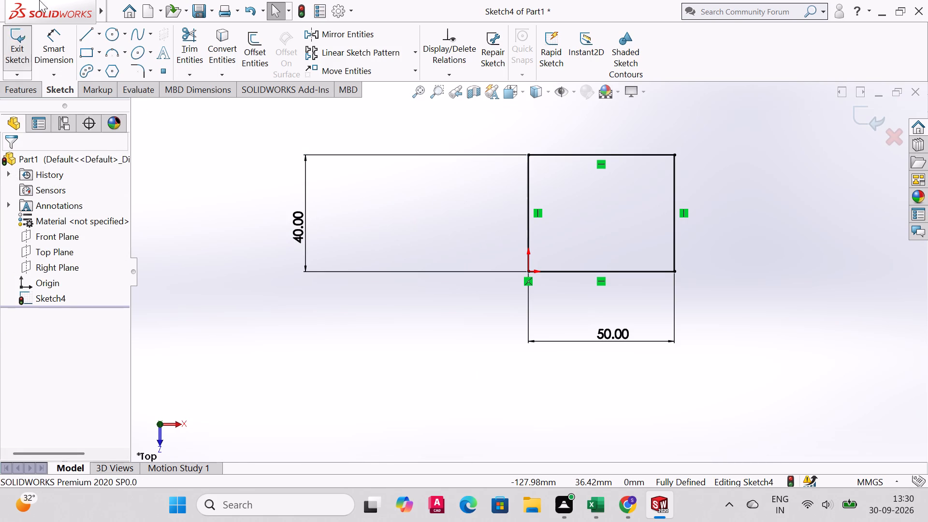
Sketch a three-line side tab about 23 mm wide from the rectangle's top-right corner, ending on its right edge.
left_click(88, 33)
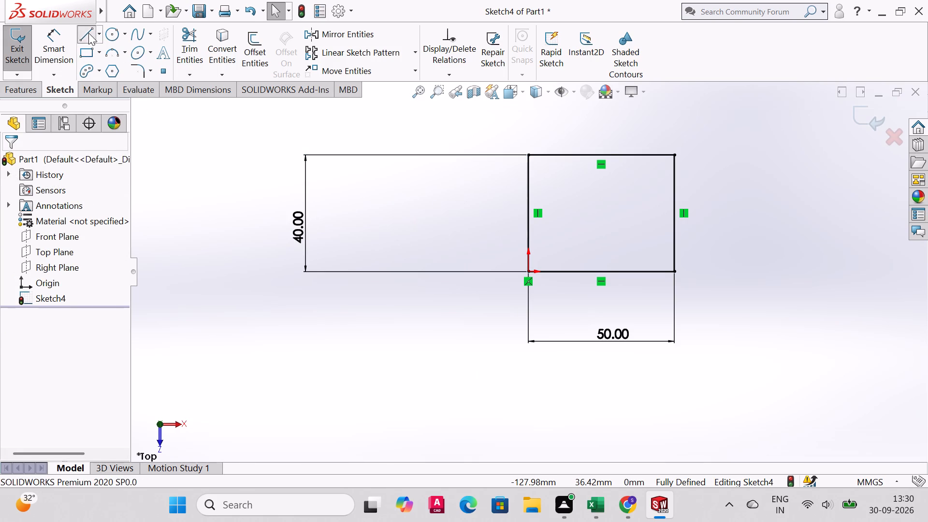
left_click(677, 155)
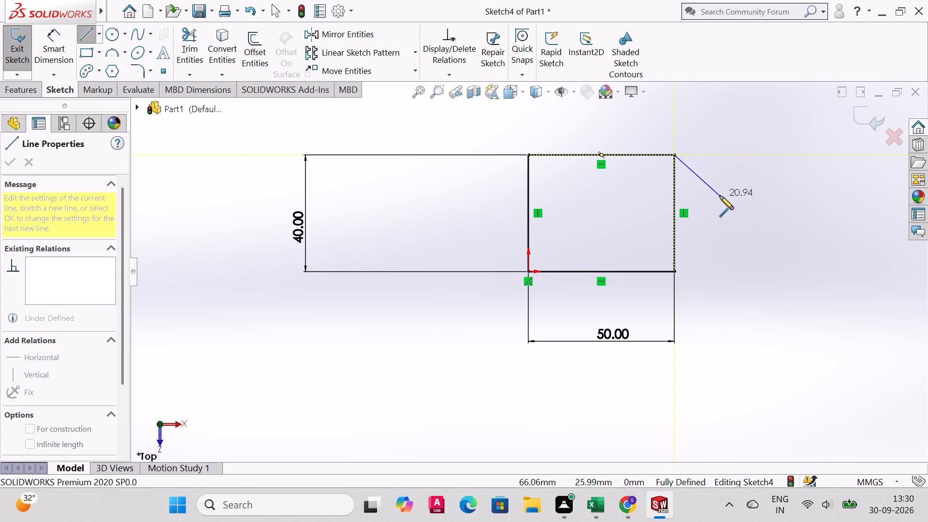
left_click(741, 154)
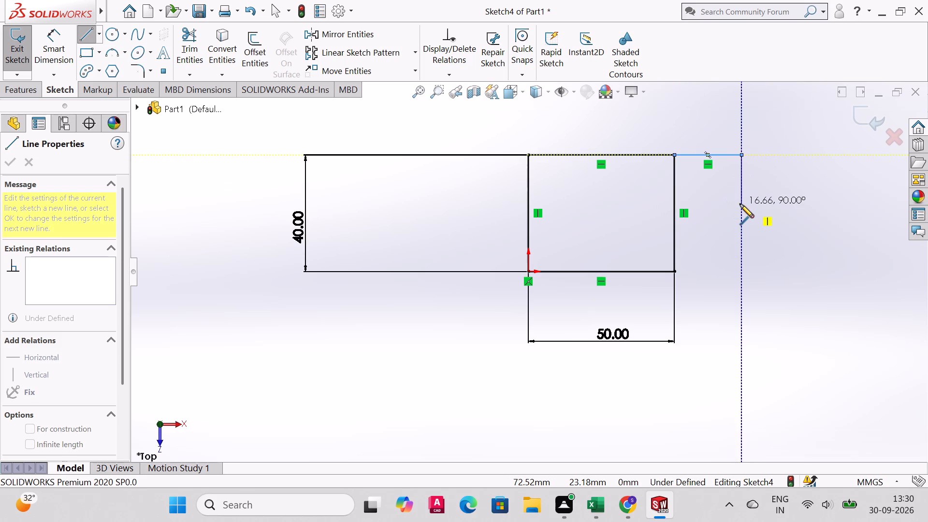
left_click(741, 221)
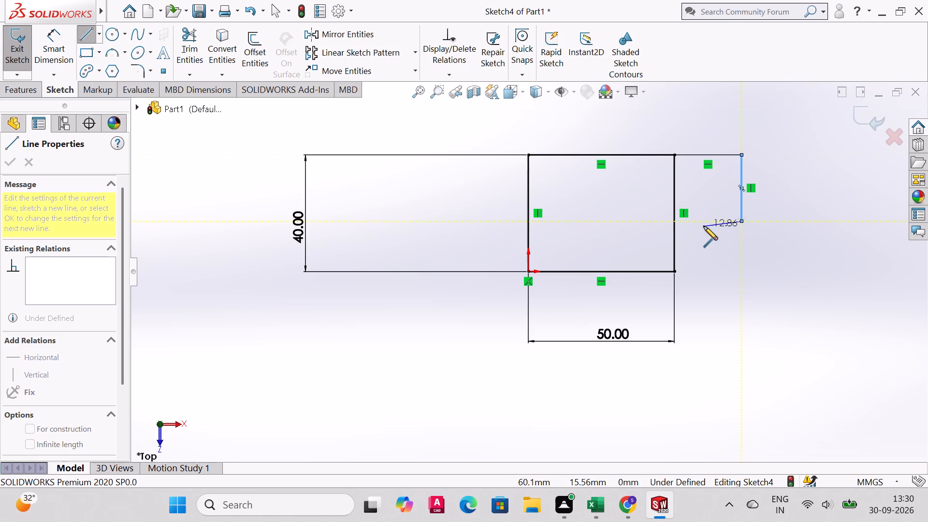
left_click(674, 221)
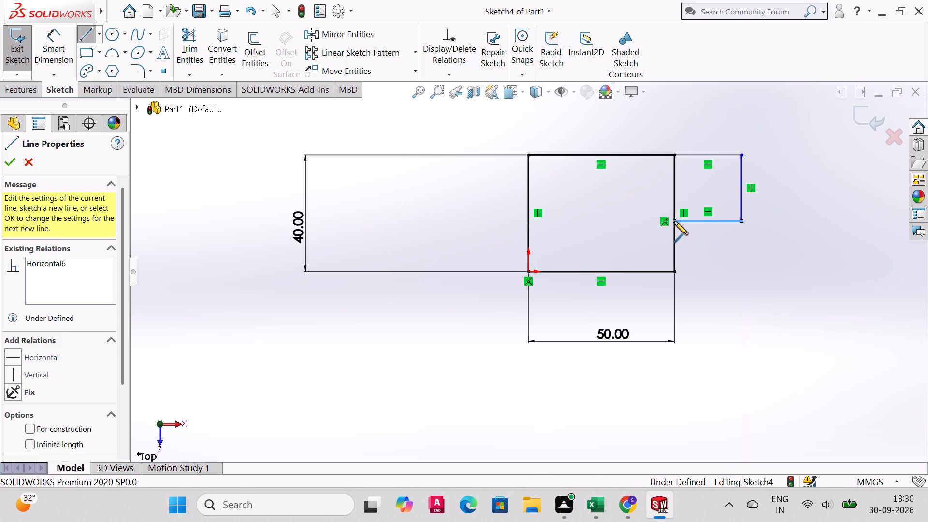
key("Escape")
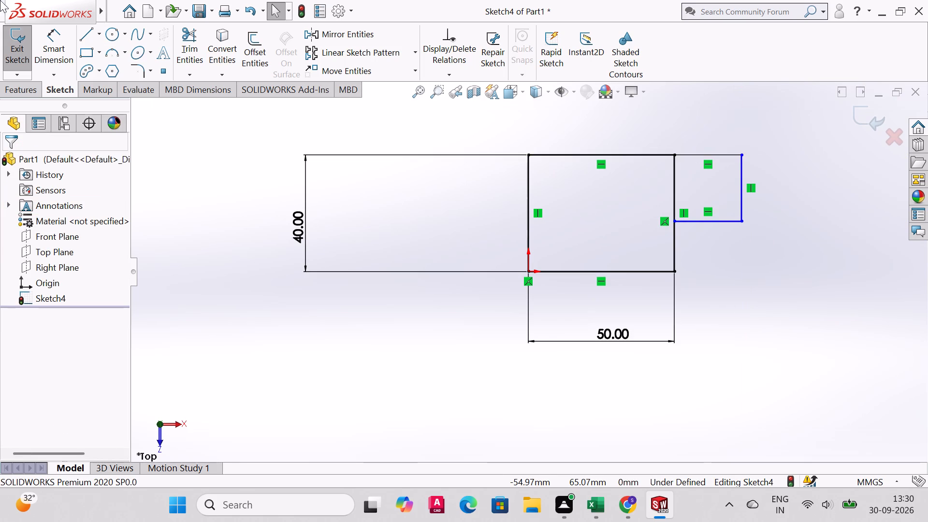
Dimension the side tab's top edge to 20 mm and place the dimension above it.
left_click(55, 48)
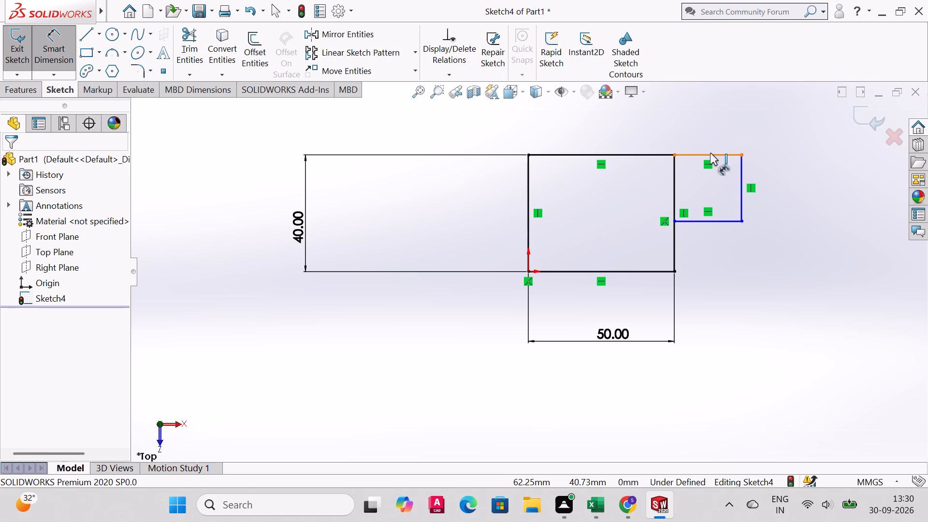
left_click(710, 155)
left_click(707, 127)
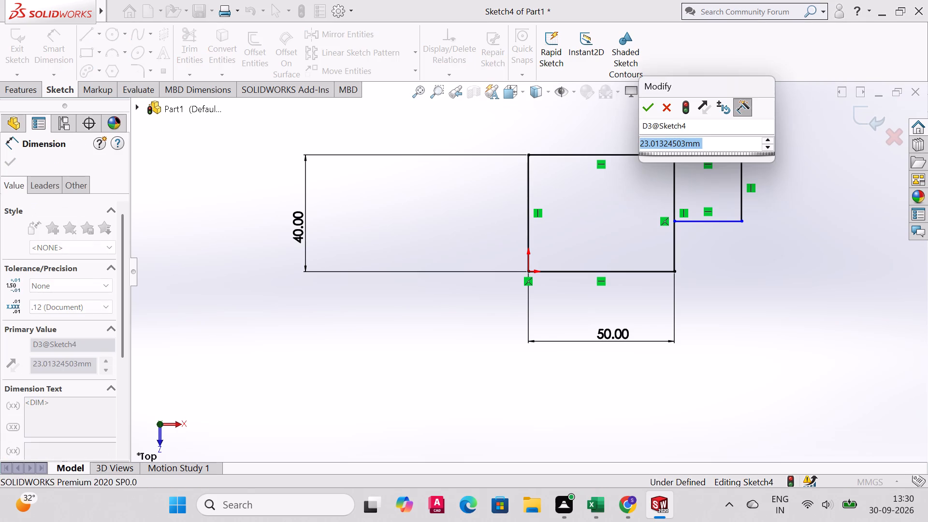
type("20")
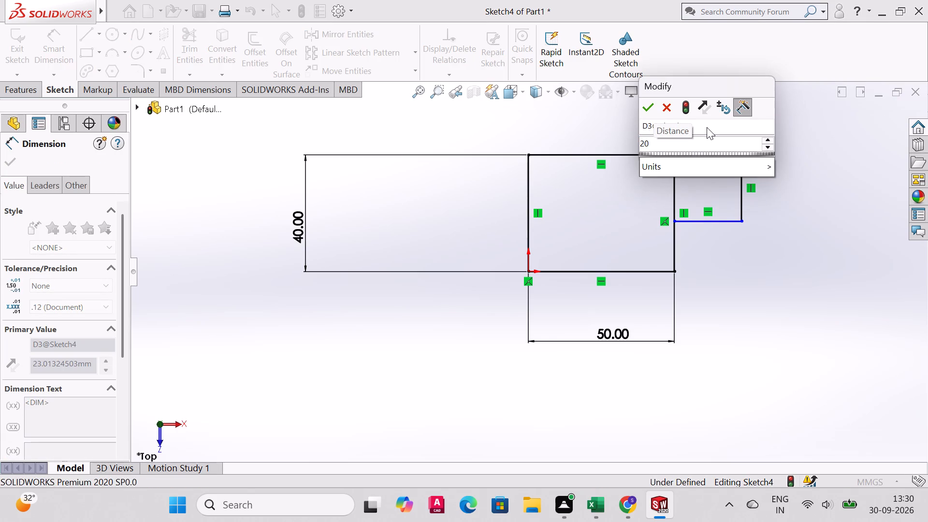
key("Return")
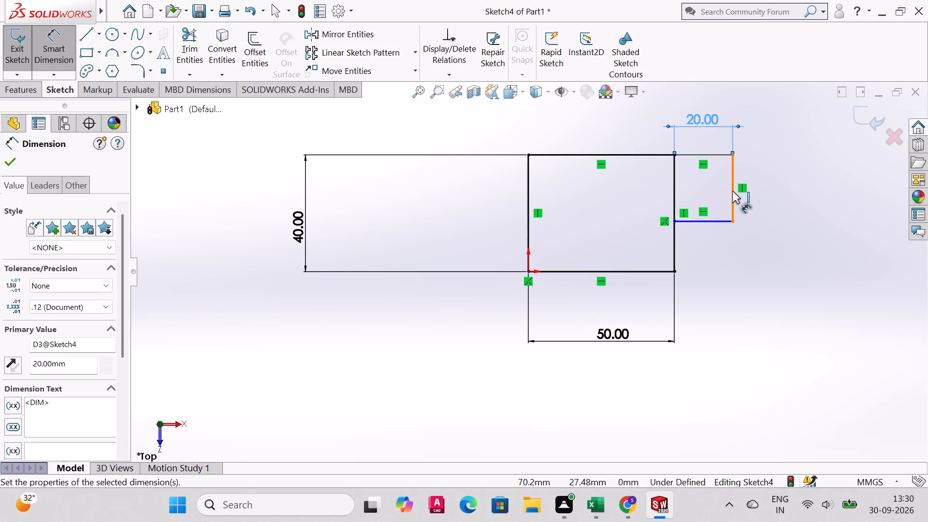
Dimension the side tab's outer vertical edge to 30 mm, placing the dimension clear of its right side.
left_click(731, 188)
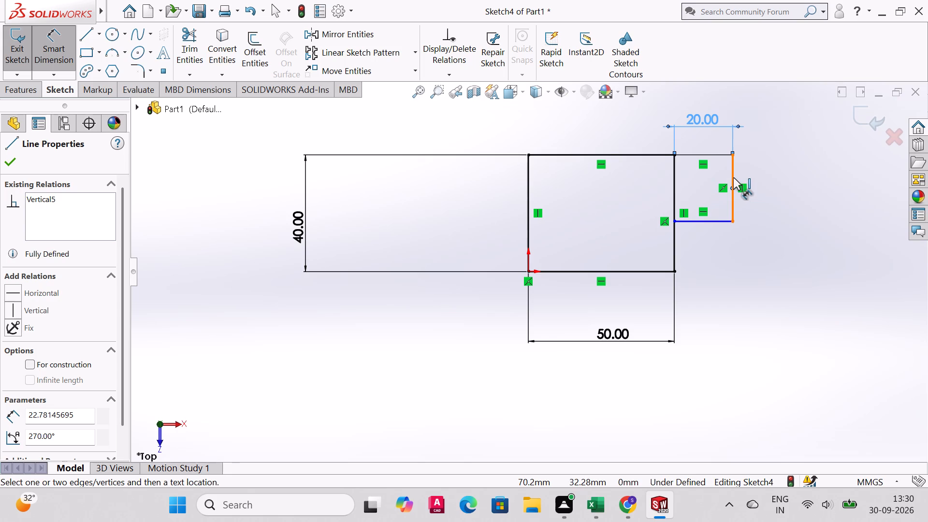
left_click(733, 177)
left_click(731, 171)
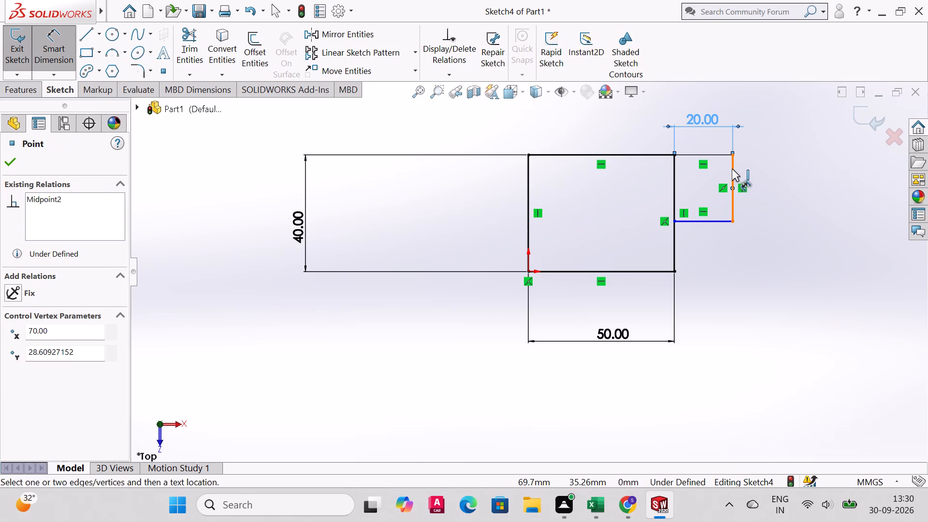
left_click(732, 169)
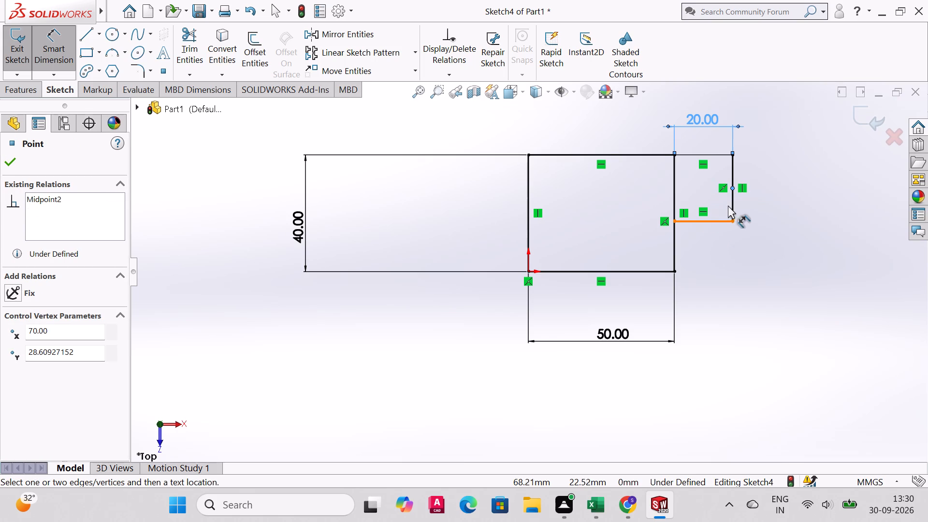
left_click(732, 204)
double_click(733, 203)
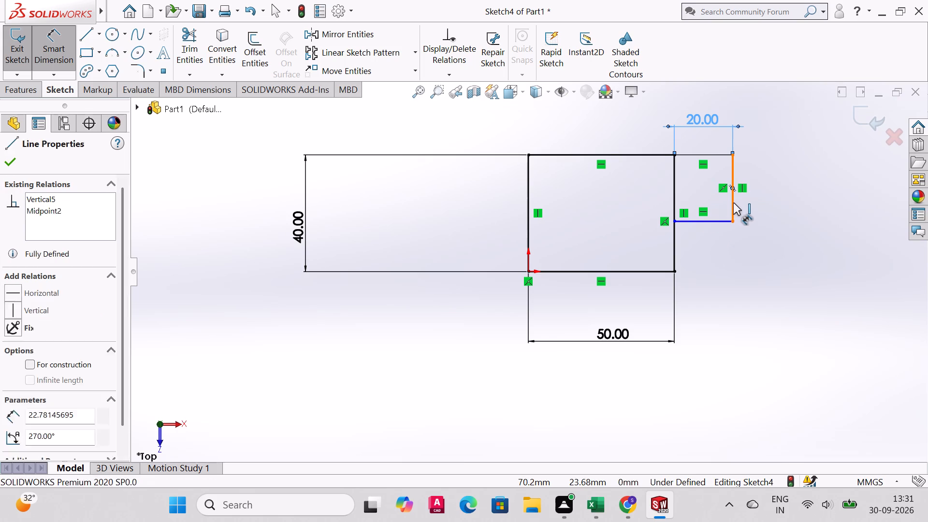
left_click(57, 42)
left_click(56, 42)
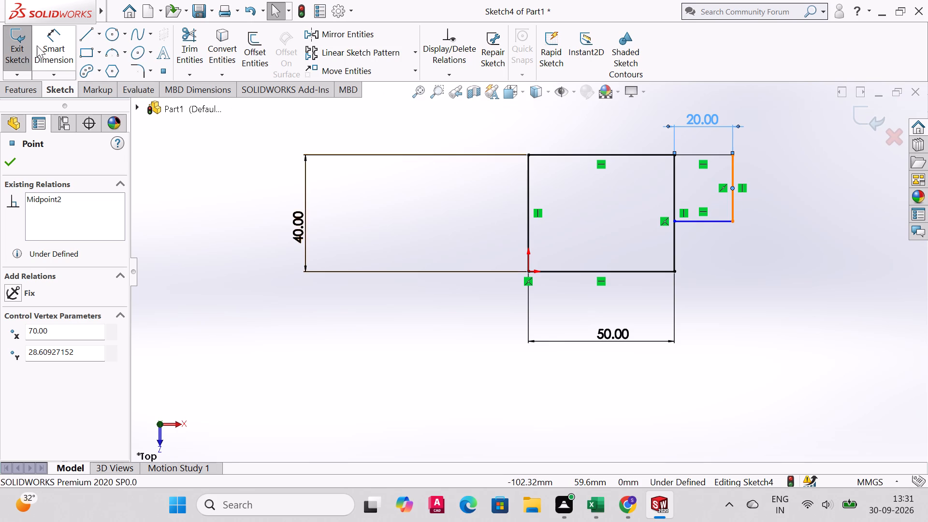
left_click(37, 45)
left_click(734, 202)
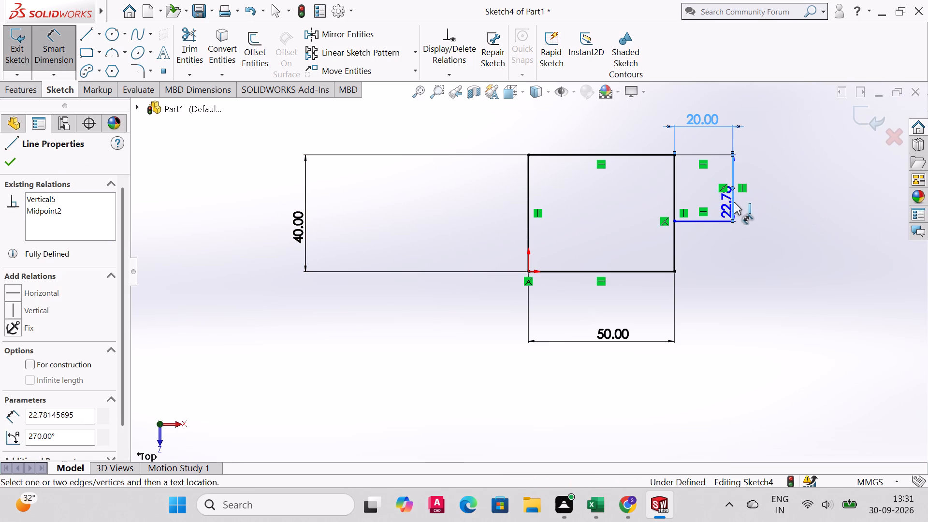
left_click(796, 194)
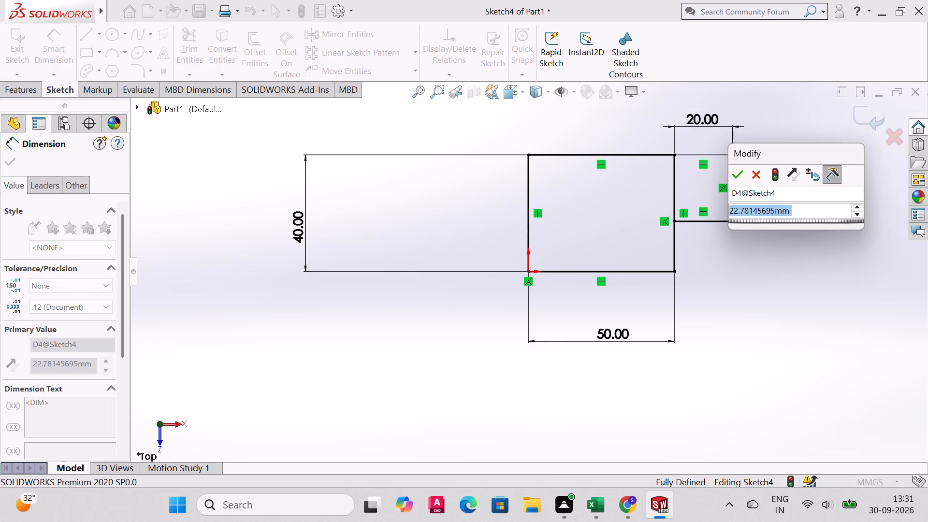
type("30")
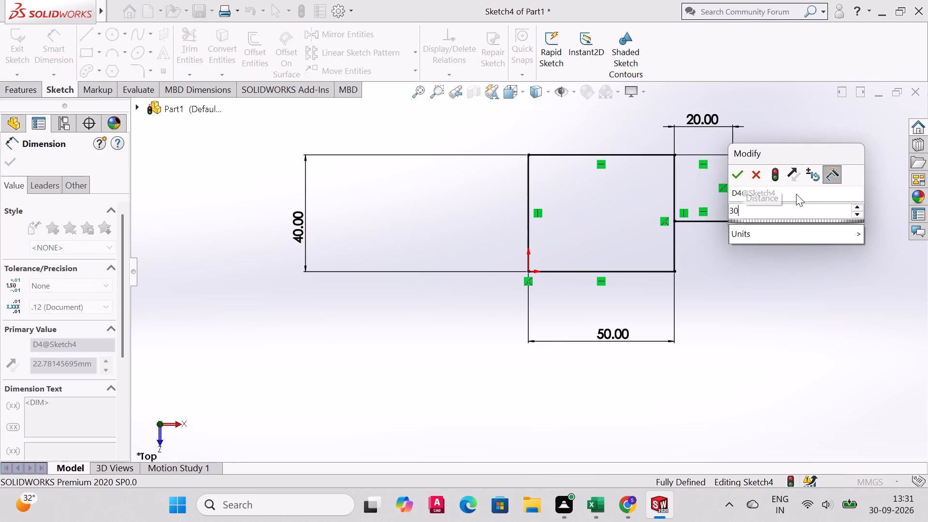
key("Return")
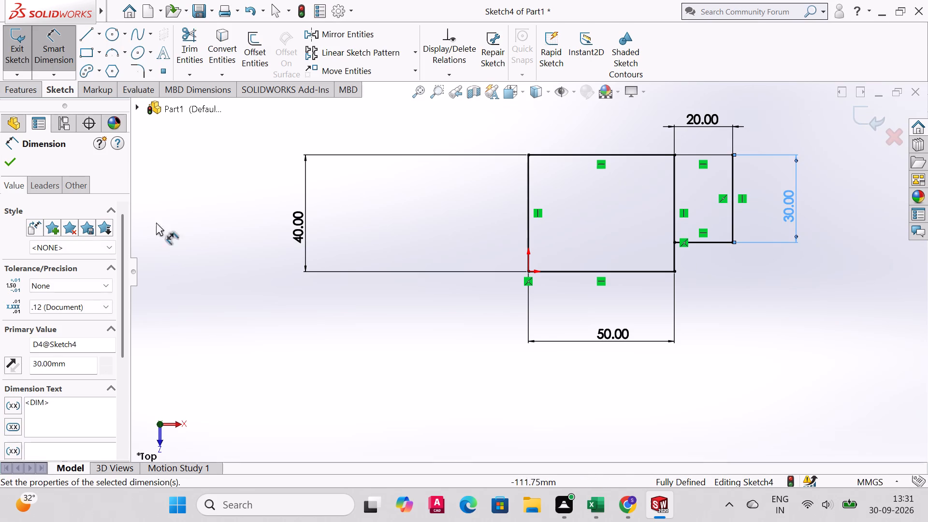
left_click(12, 162)
Sketch two concentric circles, about 30 mm and 17 mm in diameter, centred on the midpoint of the tab's outer vertical edge.
left_click(110, 38)
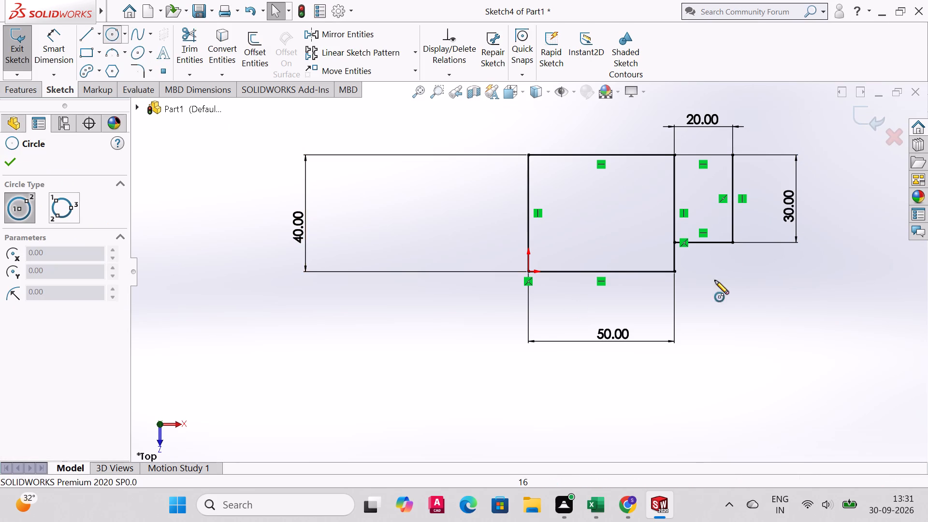
left_click(734, 199)
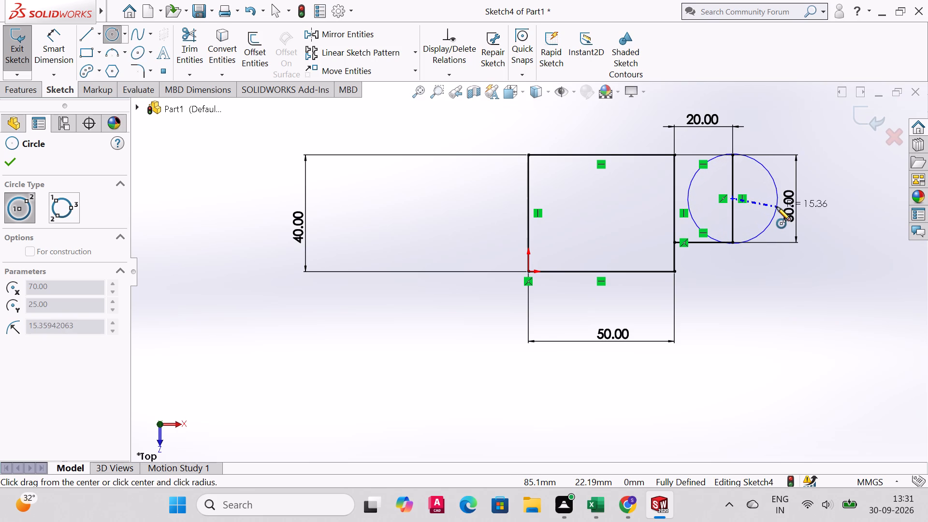
left_click(776, 207)
left_click(733, 196)
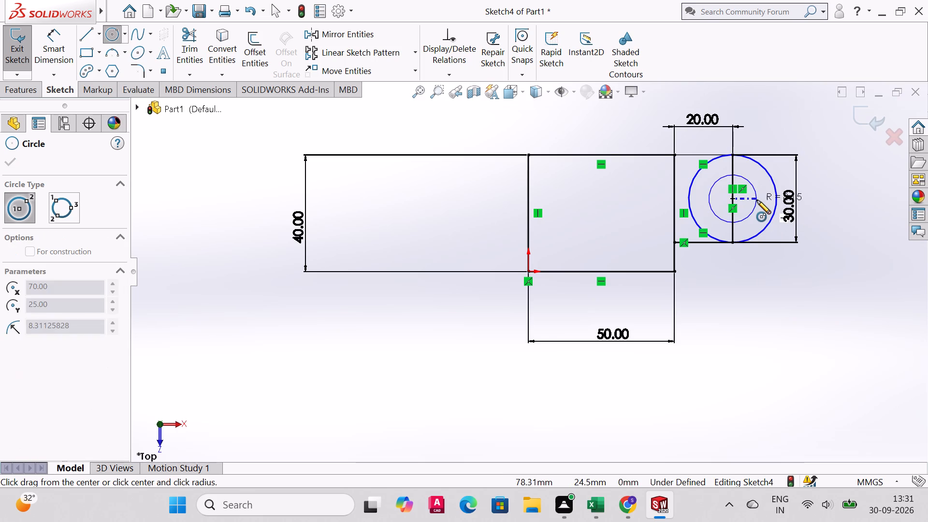
left_click(757, 200)
key("Escape")
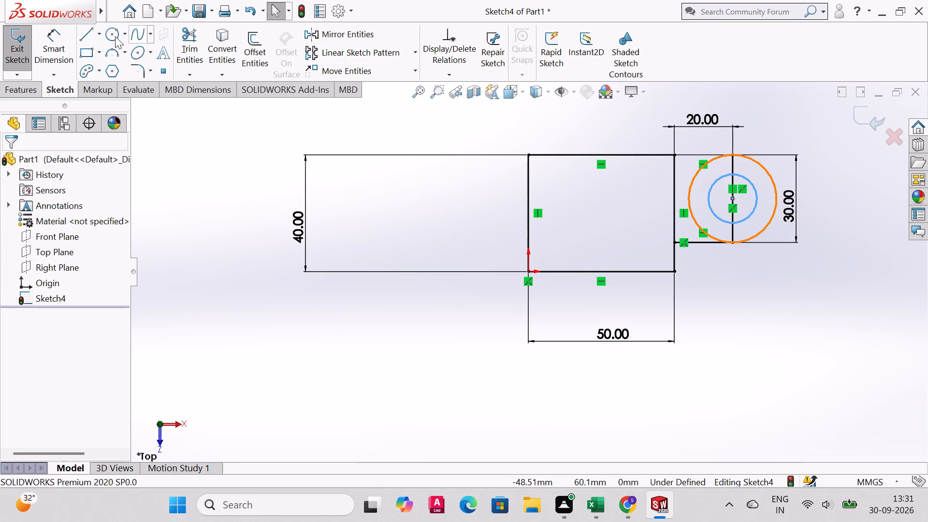
Dimension the inner circle's diameter to 10 mm, with the text above and outside the tab.
left_click(67, 43)
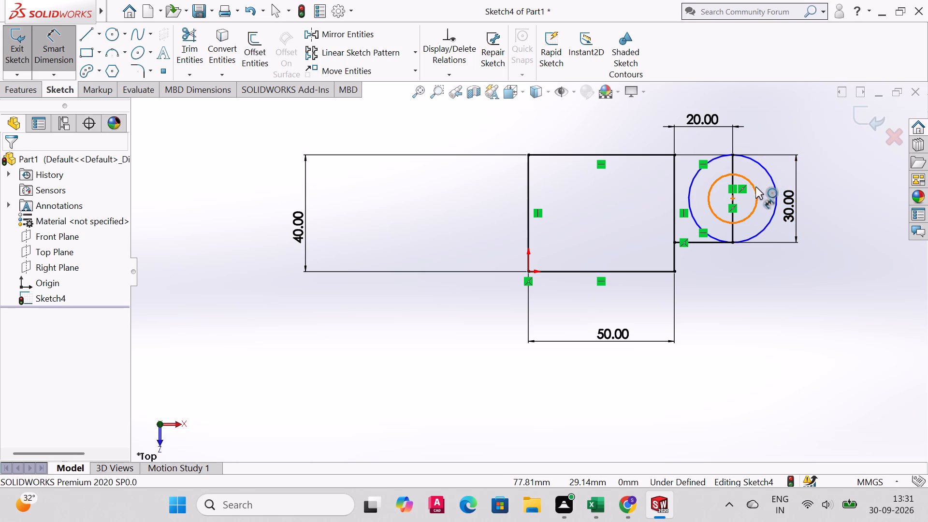
left_click(755, 187)
left_click(800, 134)
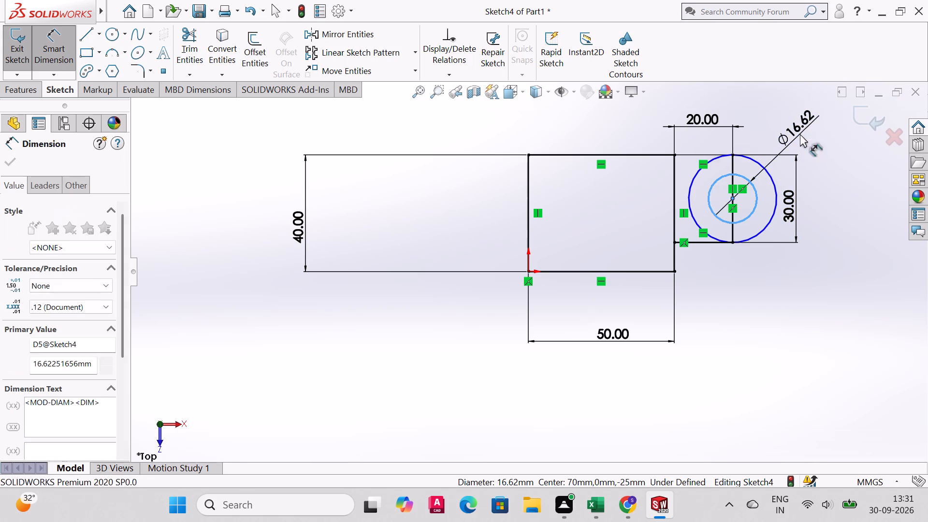
type("10")
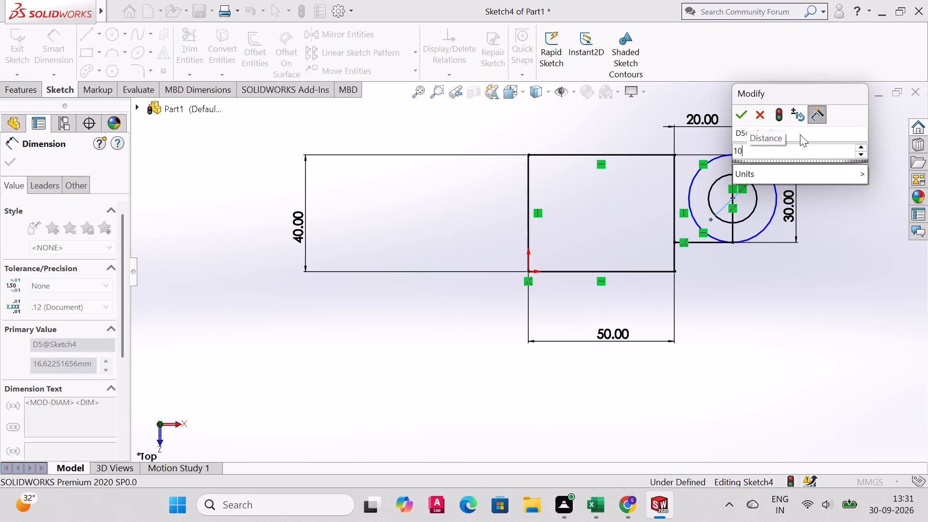
key("Return")
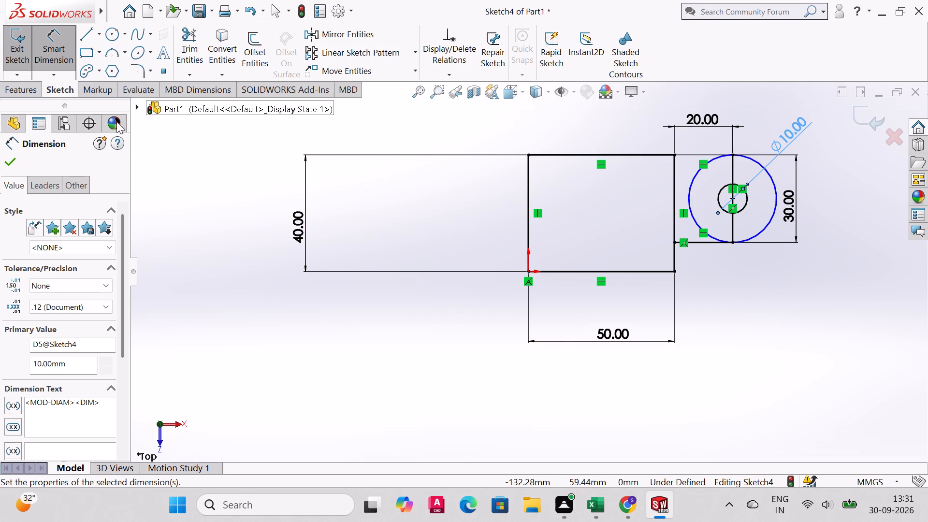
Dimension the outer circle's diameter to 30 mm and move its text outside the tab's height dimension.
left_click(761, 230)
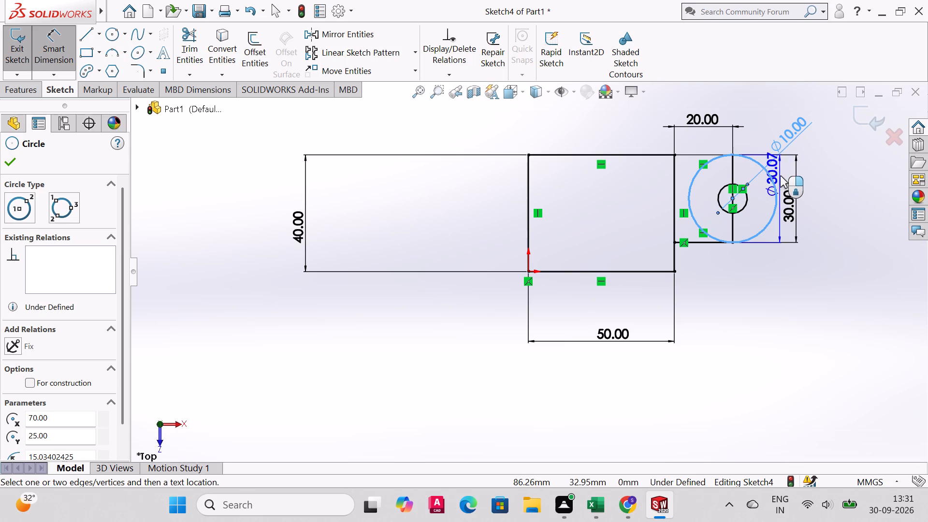
left_click(780, 175)
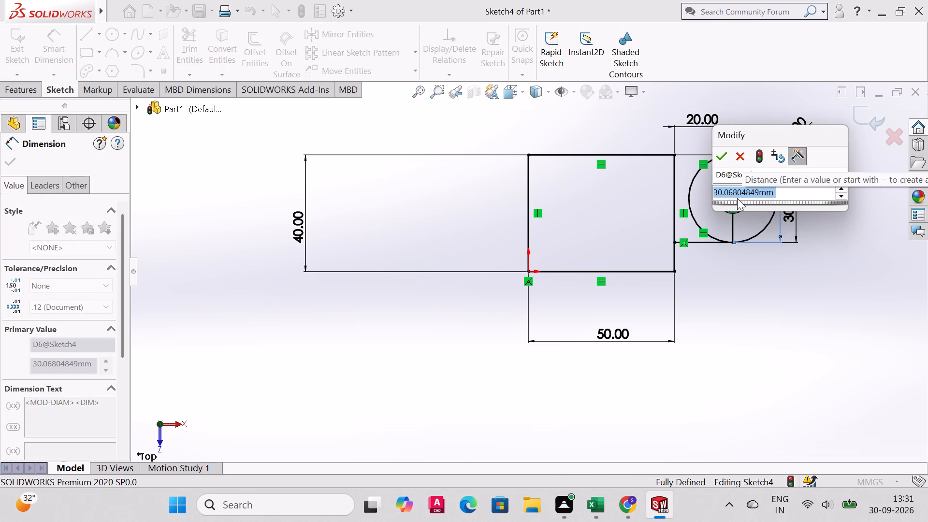
type("30")
key("Return")
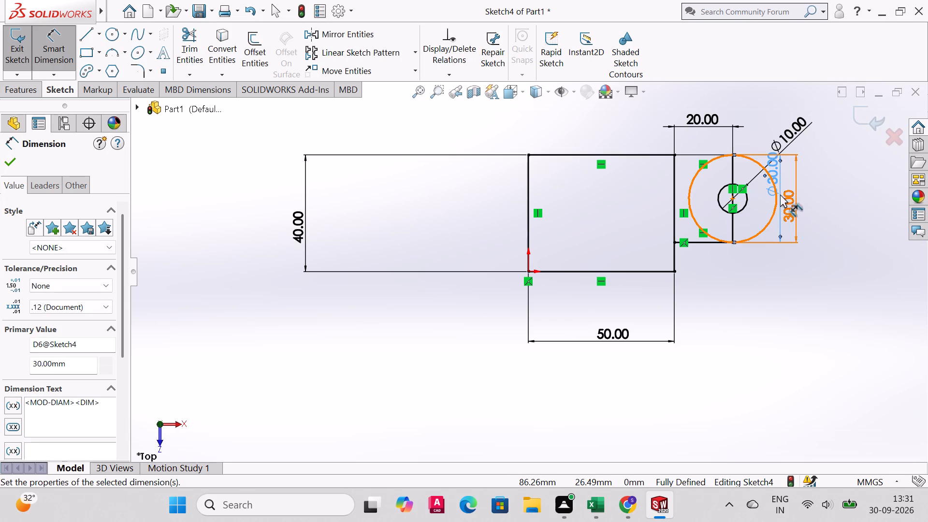
left_click_drag(778, 176, 827, 148)
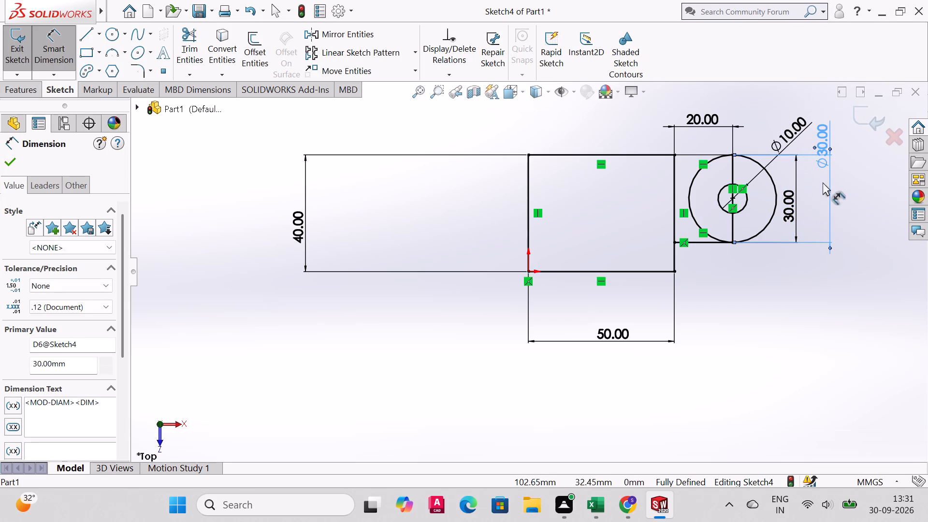
left_click(2, 159)
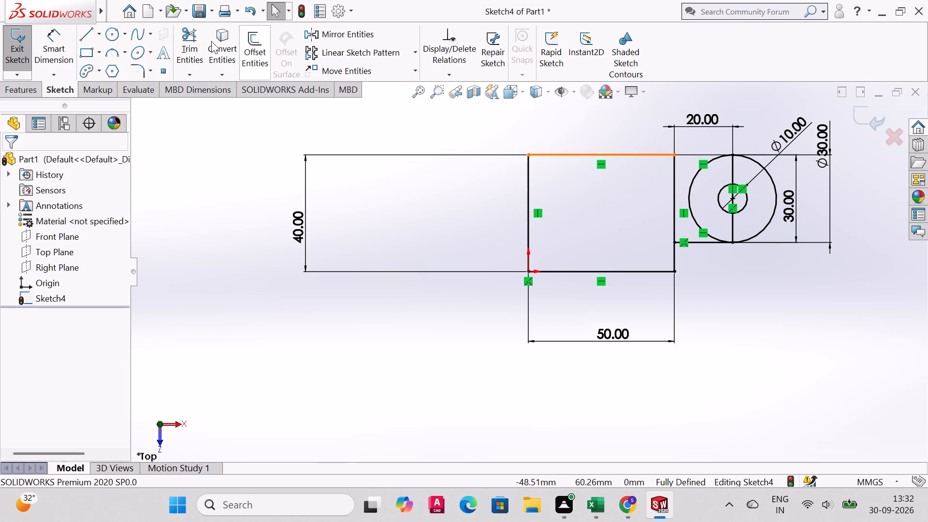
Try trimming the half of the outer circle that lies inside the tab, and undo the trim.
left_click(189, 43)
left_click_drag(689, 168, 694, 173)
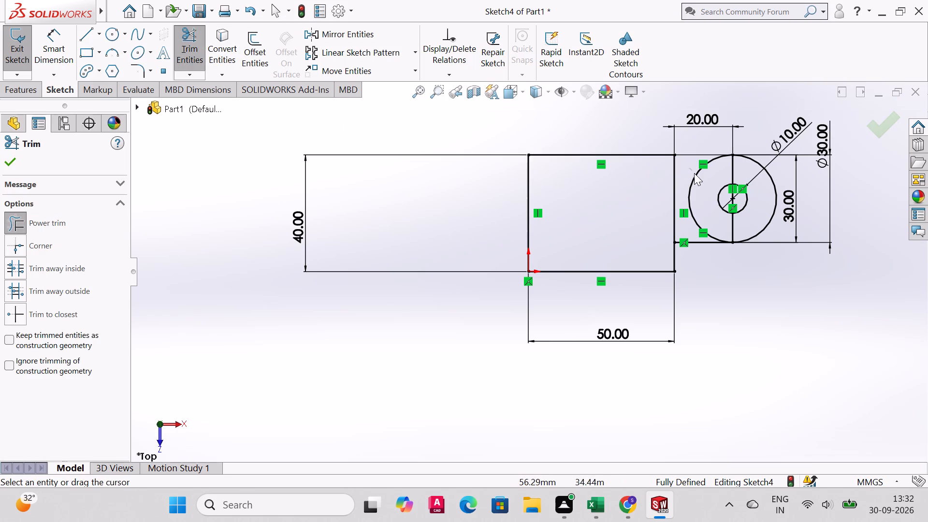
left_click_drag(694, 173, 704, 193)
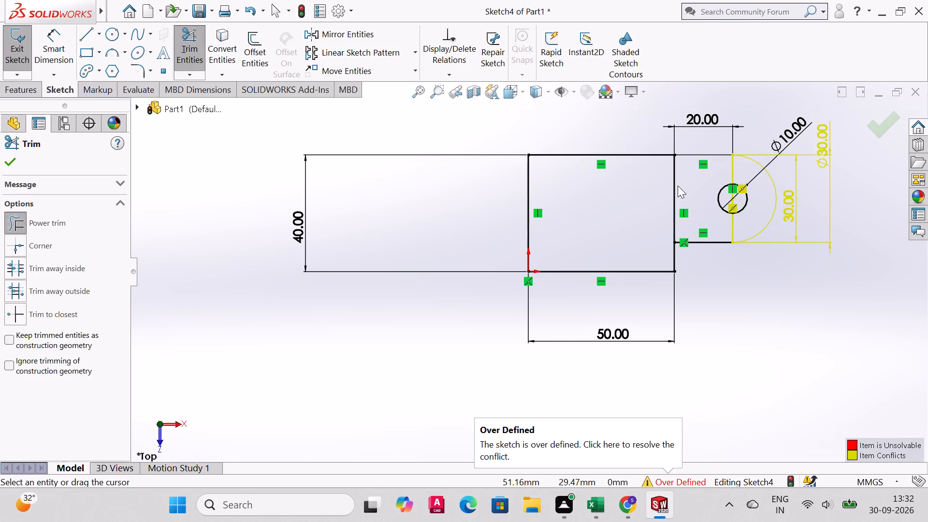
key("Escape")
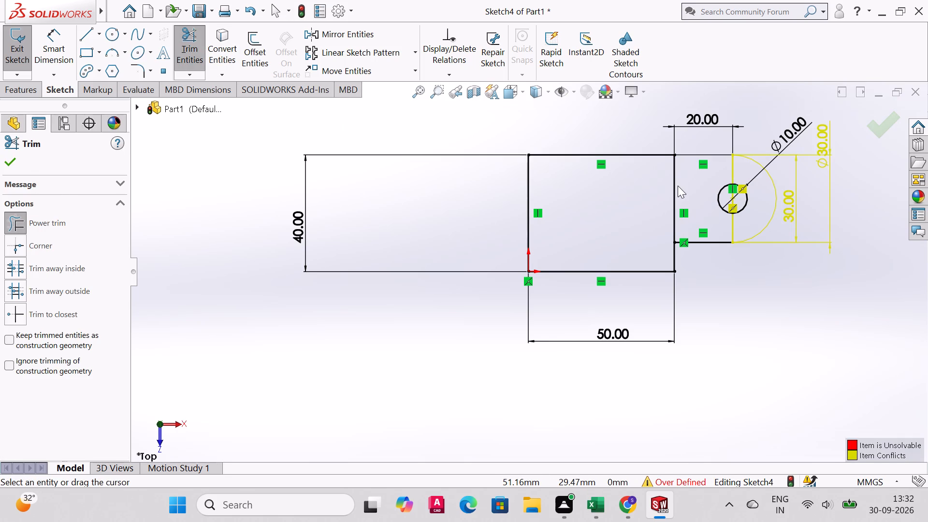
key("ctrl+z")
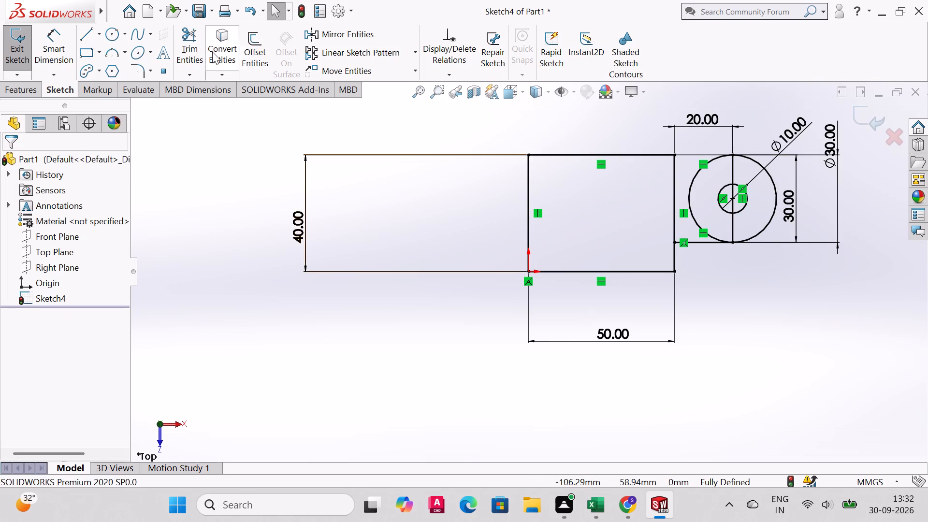
Trim away the half of the outer circle that lies inside the side tab.
left_click(194, 38)
left_click_drag(706, 200, 689, 183)
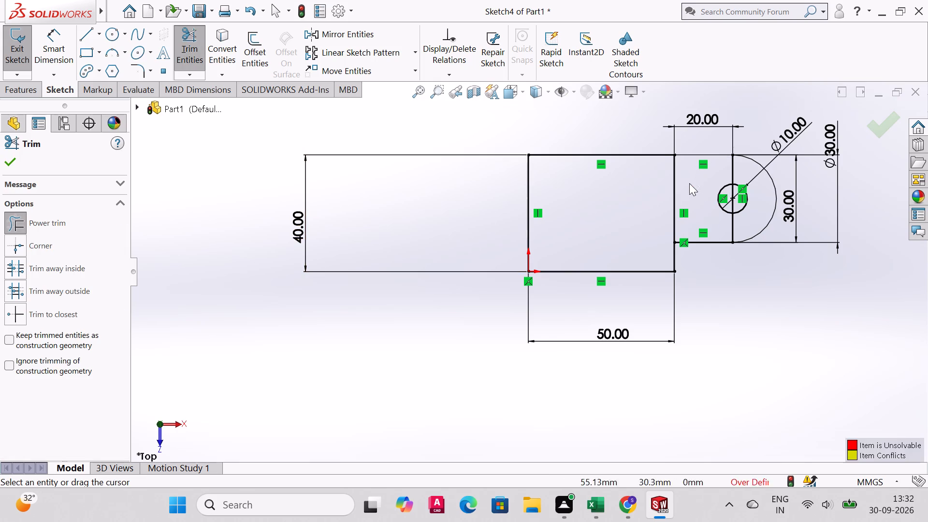
left_click(752, 302)
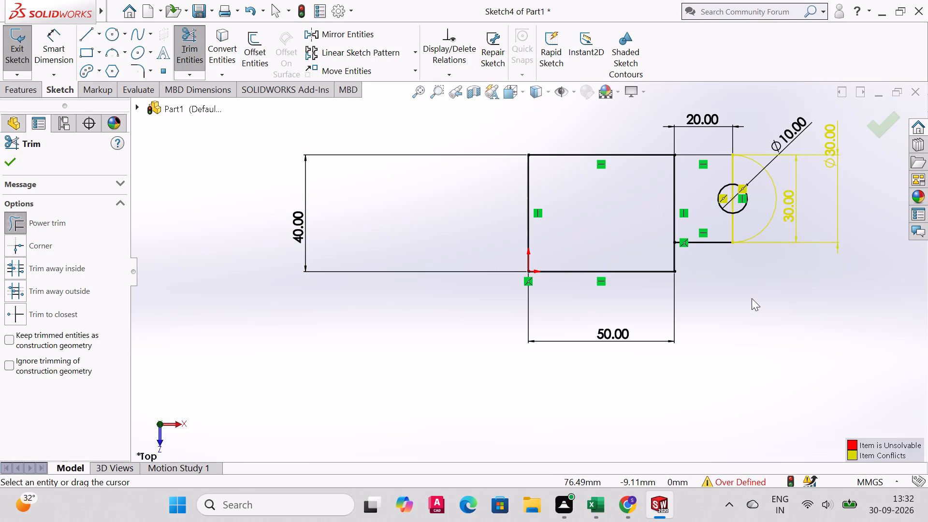
Move the outer arc's 30 mm diameter dimension text down beside the tab's height dimension.
left_click(59, 41)
left_click_drag(837, 140, 837, 215)
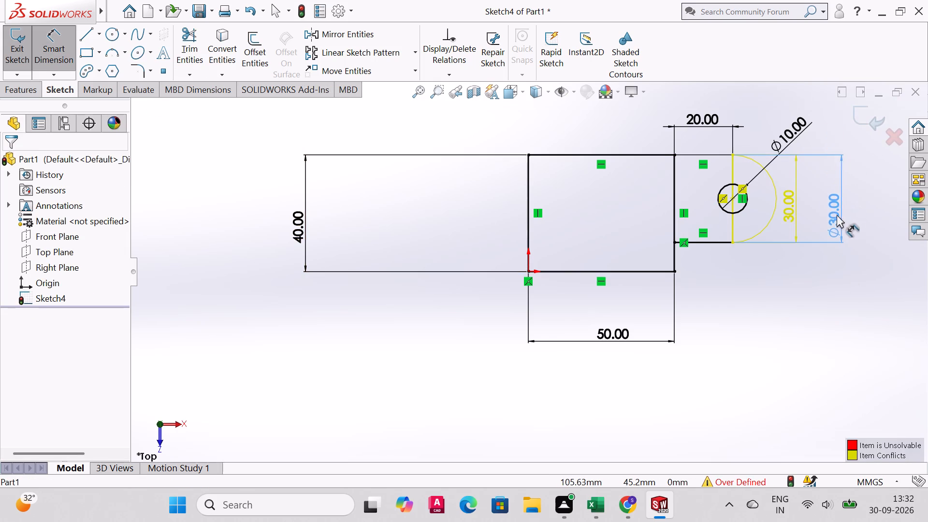
left_click_drag(837, 215, 842, 206)
right_click(834, 208)
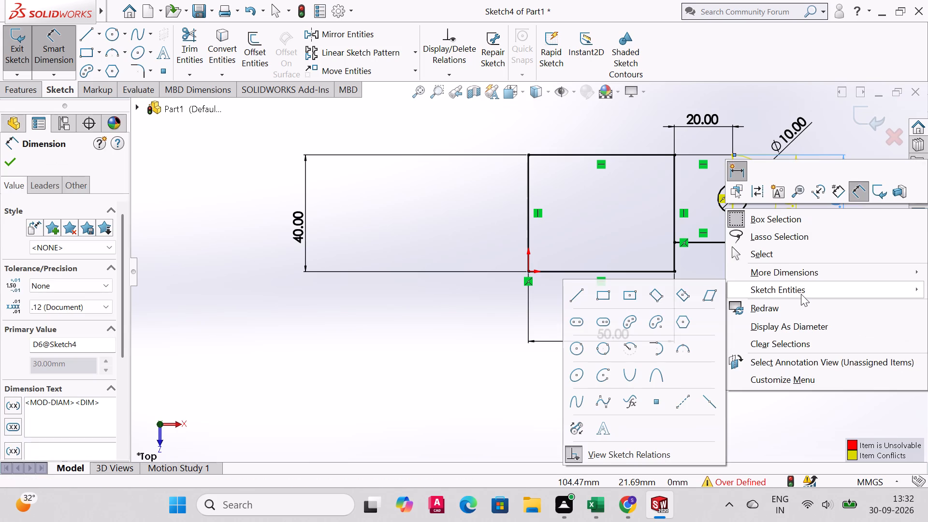
key("Escape")
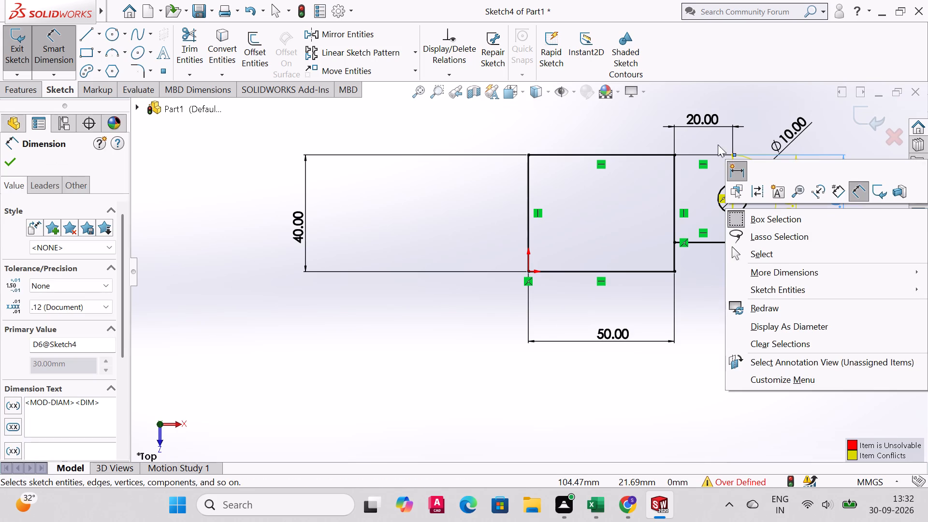
Undo the outer arc's diameter text move and the trim of the outer circle.
key("Escape")
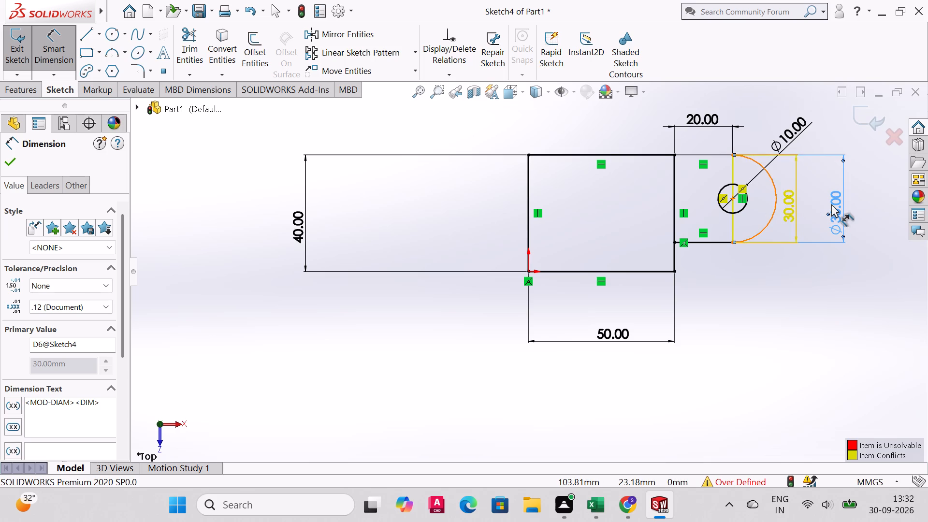
left_click(835, 211)
right_click(835, 211)
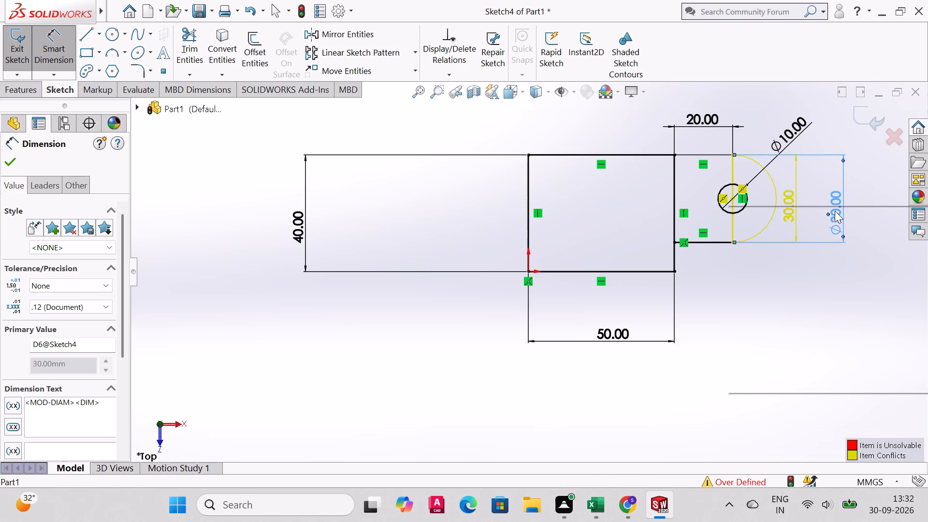
key("Escape")
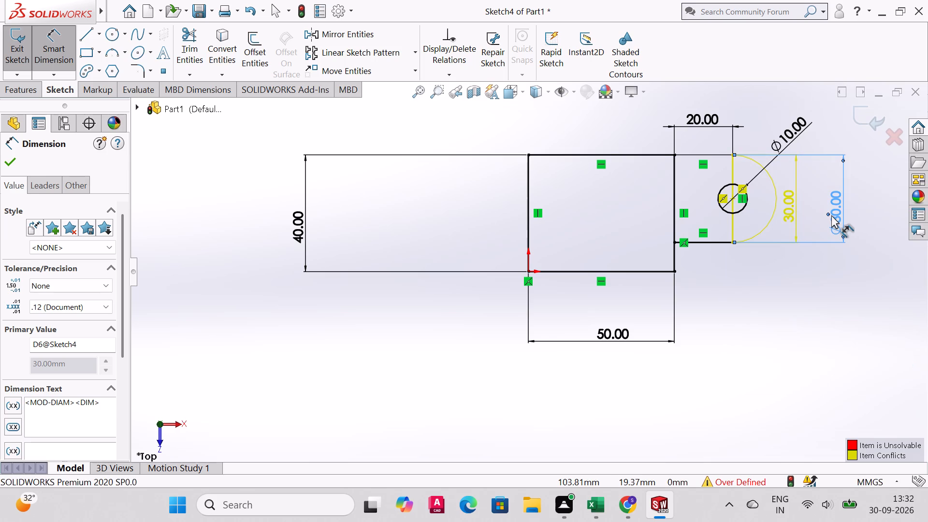
key("ctrl+z")
key("ctrl+z")
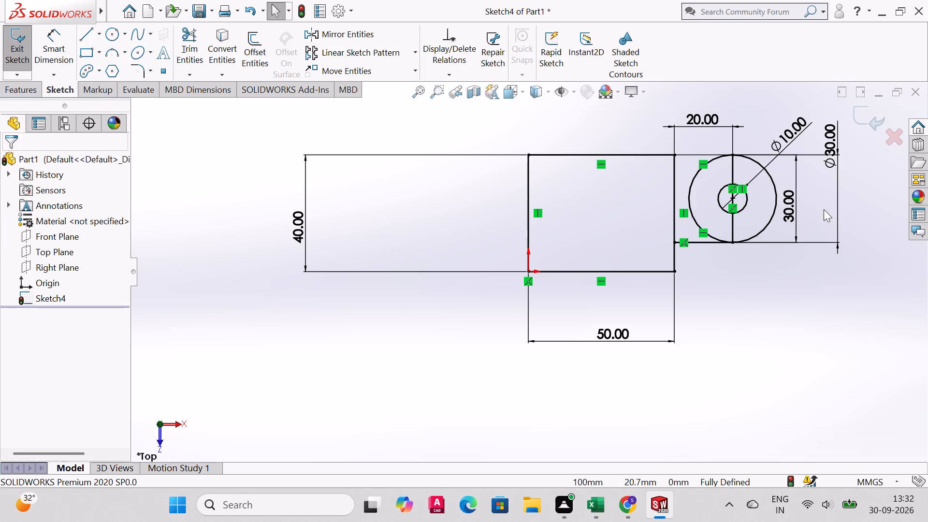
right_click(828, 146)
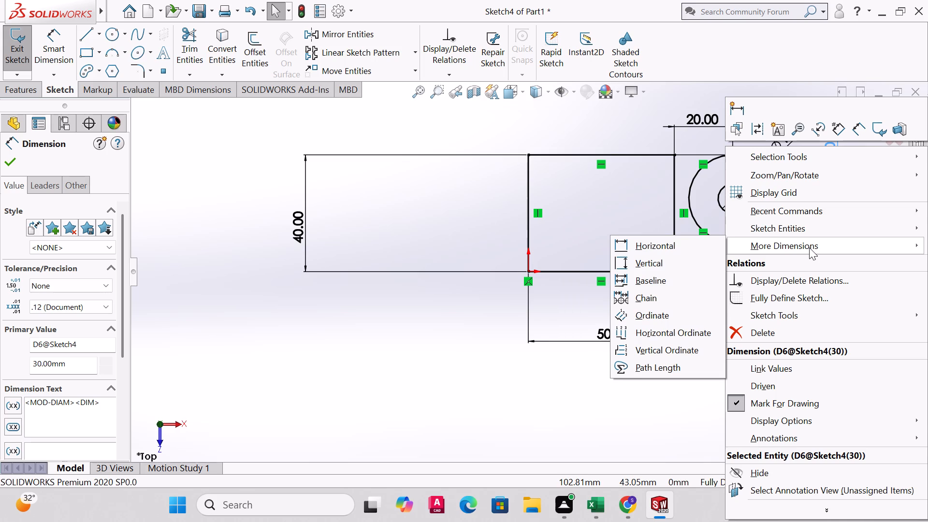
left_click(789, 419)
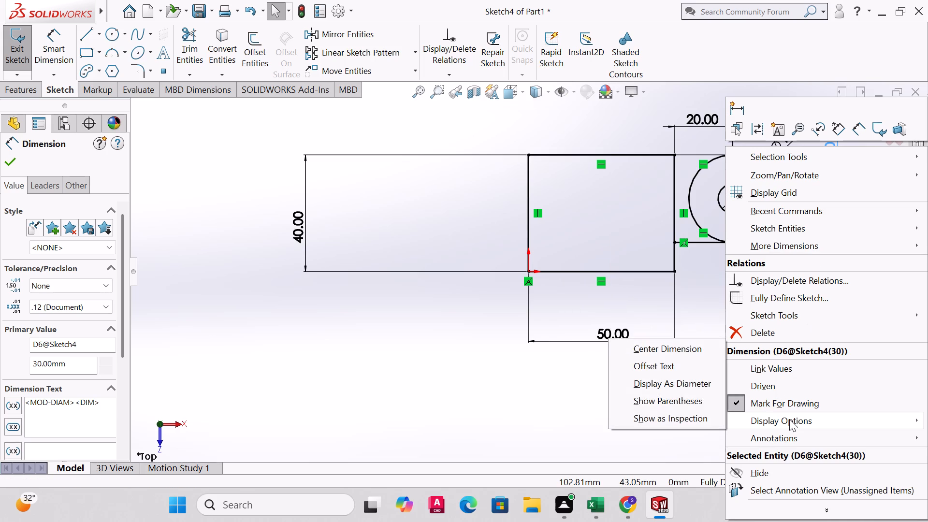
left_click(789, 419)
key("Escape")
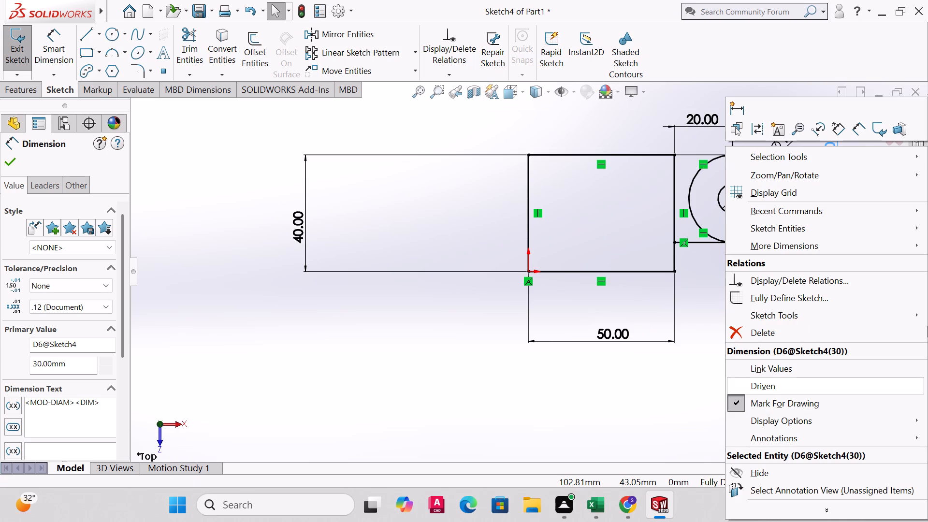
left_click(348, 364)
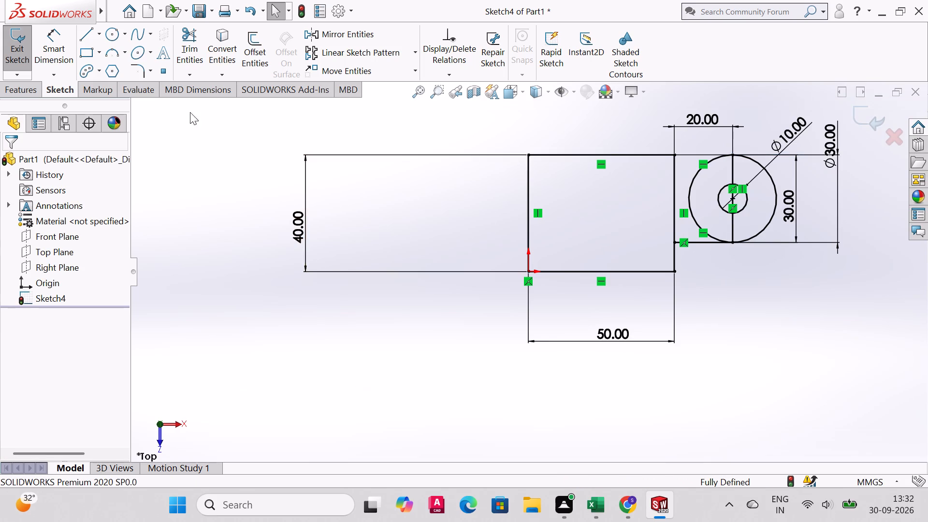
Delete the outer circle's 30 mm diameter dimension.
left_click(836, 137)
key("Delete")
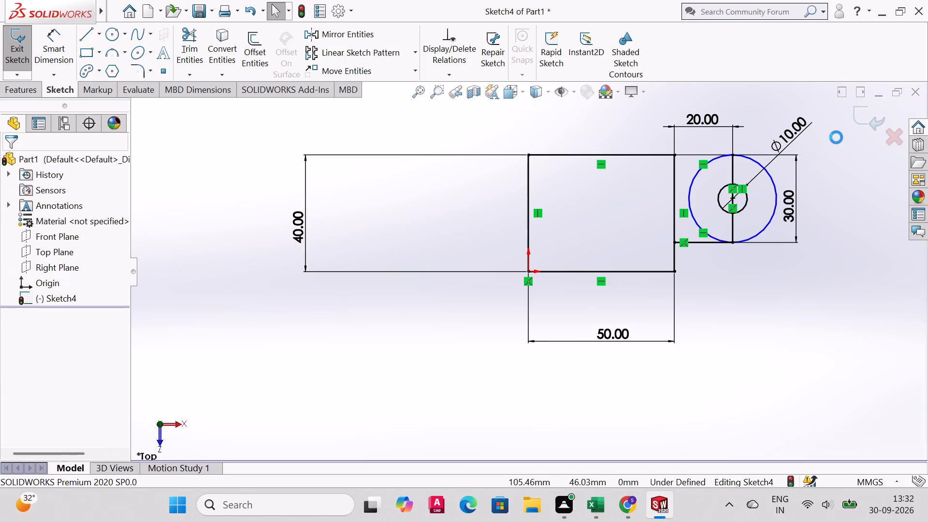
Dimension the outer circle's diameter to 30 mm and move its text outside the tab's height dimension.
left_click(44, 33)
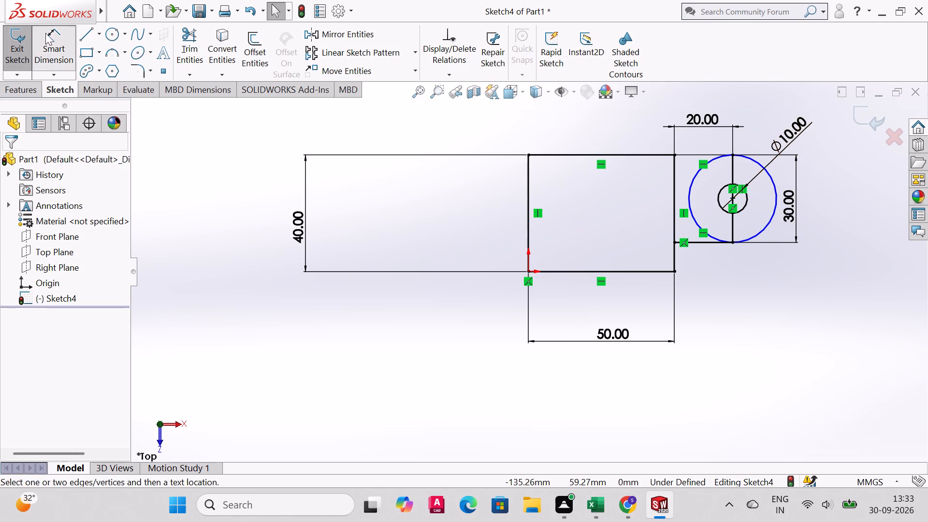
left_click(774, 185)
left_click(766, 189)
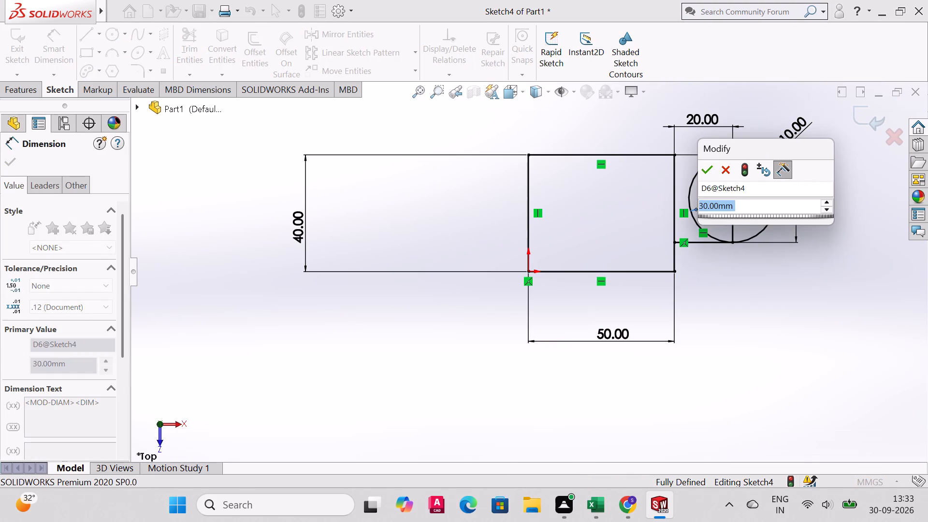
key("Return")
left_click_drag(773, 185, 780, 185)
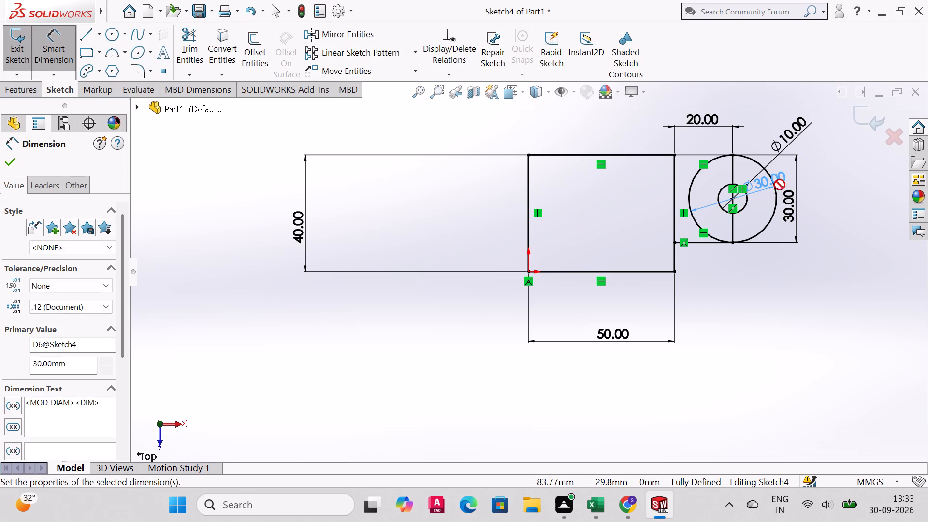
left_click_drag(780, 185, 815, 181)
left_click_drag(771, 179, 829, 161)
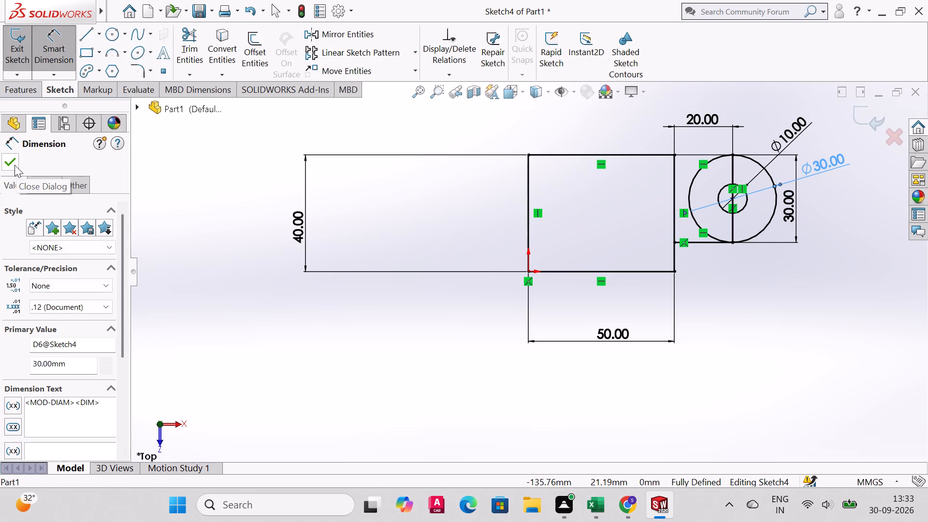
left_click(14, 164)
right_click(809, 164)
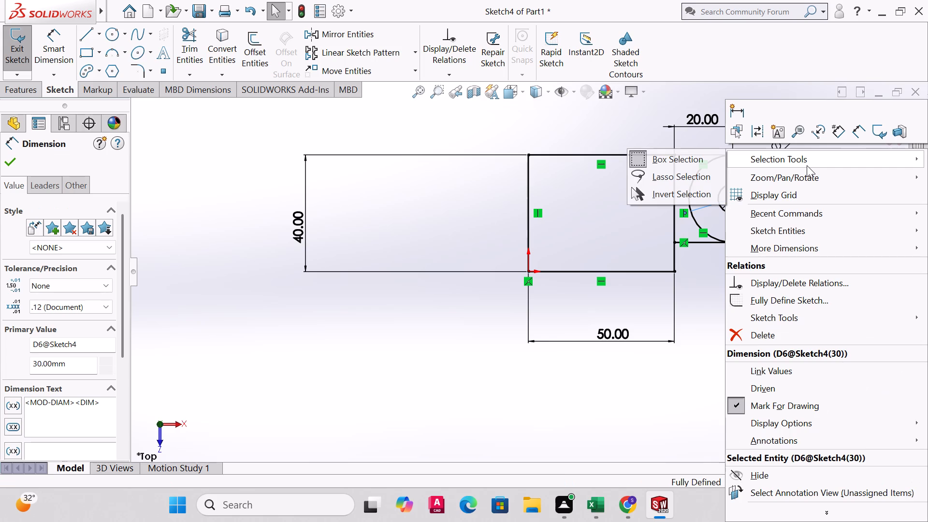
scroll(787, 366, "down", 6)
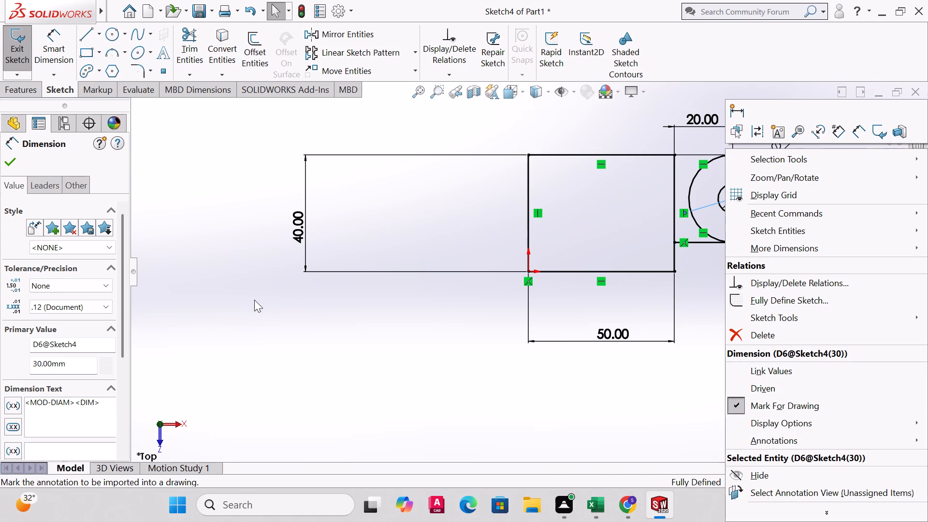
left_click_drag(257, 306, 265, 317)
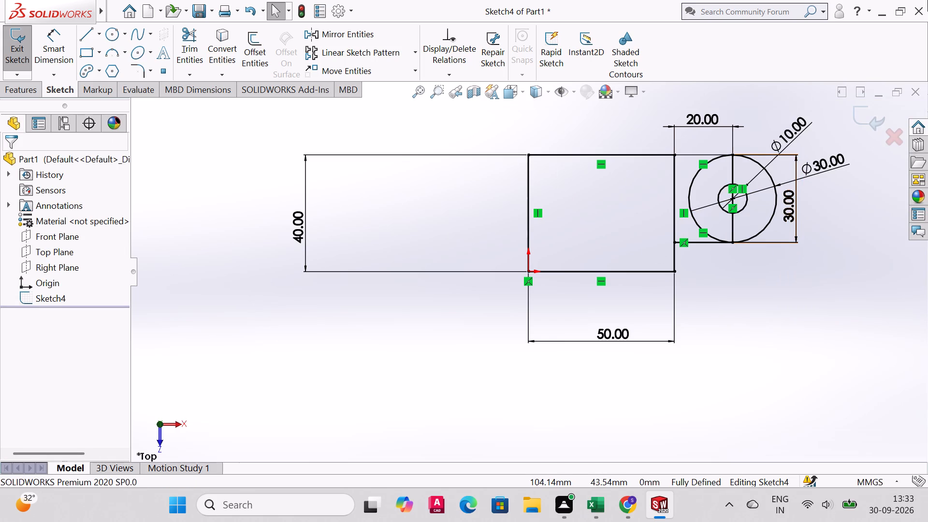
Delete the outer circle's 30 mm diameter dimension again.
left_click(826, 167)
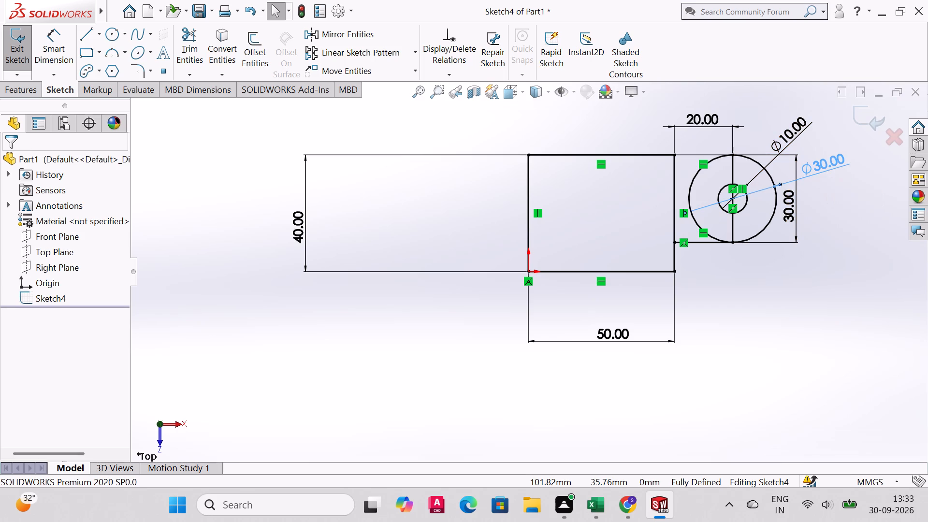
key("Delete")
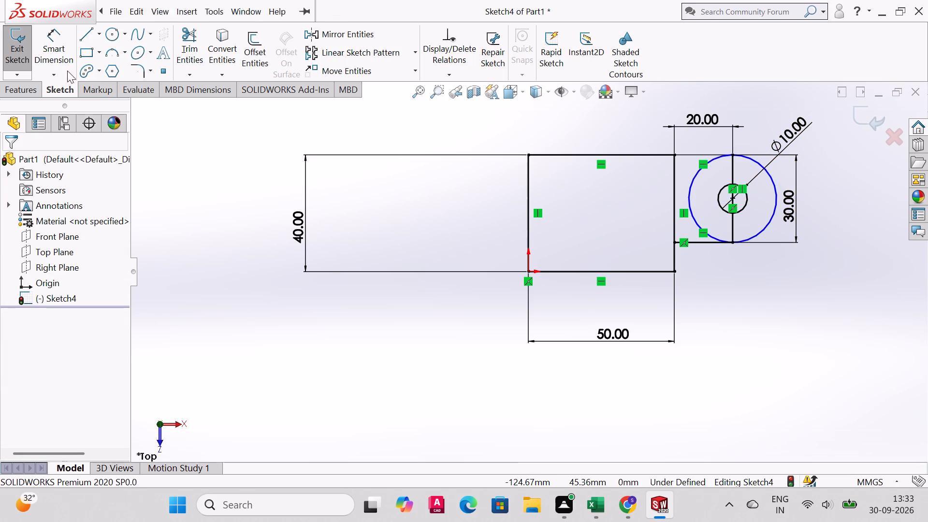
Trim away the half of the outer circle that lies inside the side tab.
left_click(179, 31)
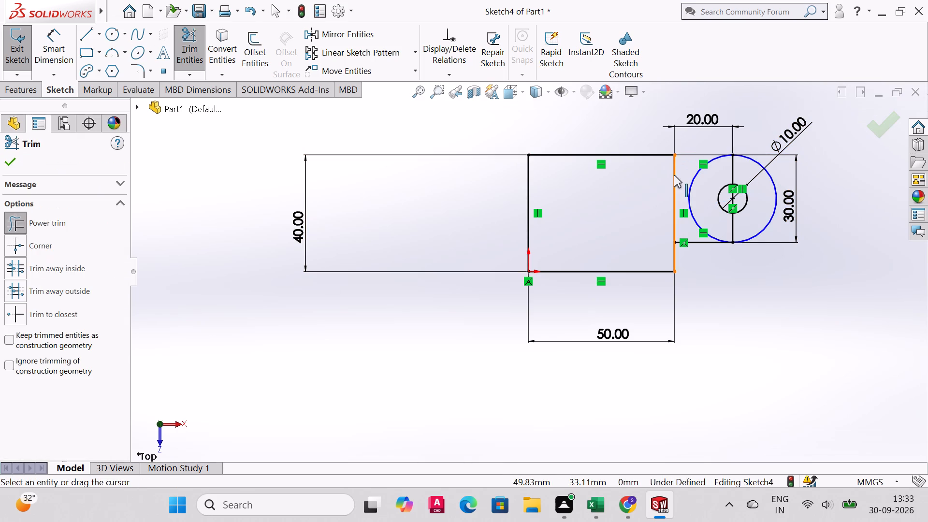
left_click_drag(686, 167, 696, 189)
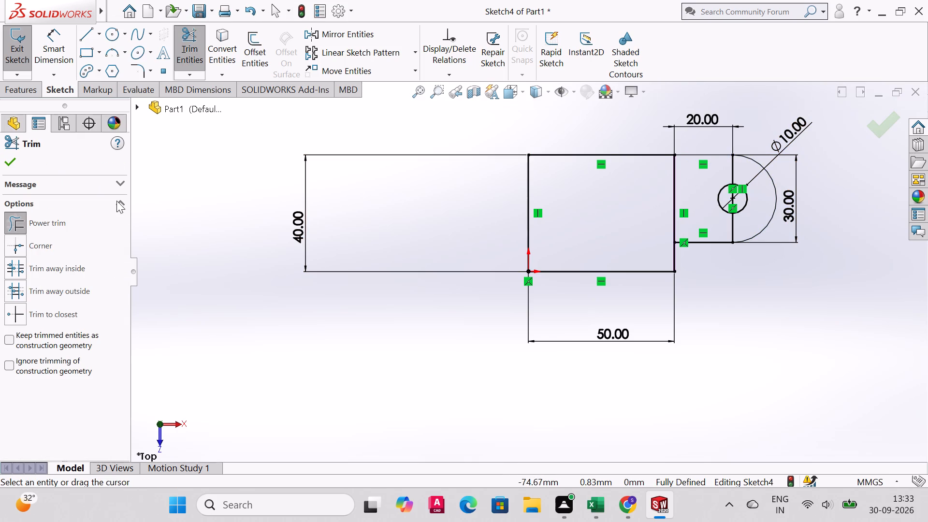
left_click(5, 159)
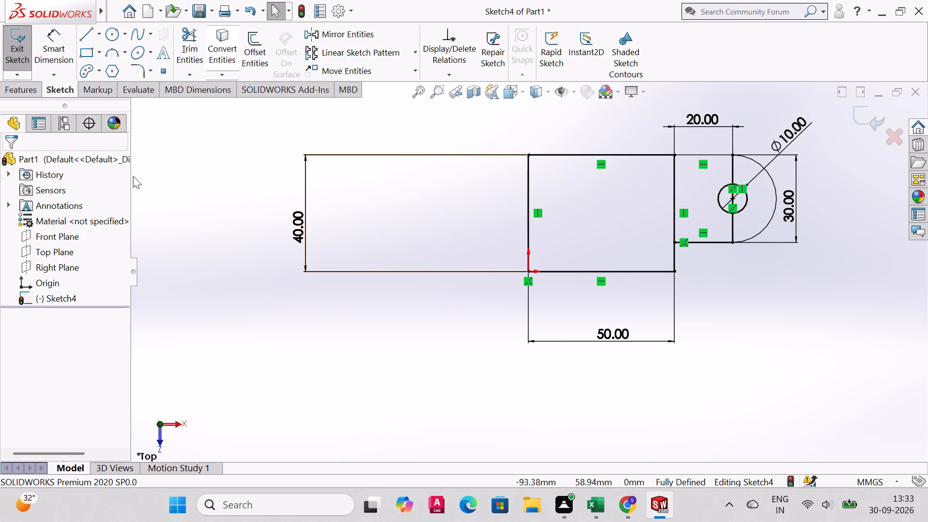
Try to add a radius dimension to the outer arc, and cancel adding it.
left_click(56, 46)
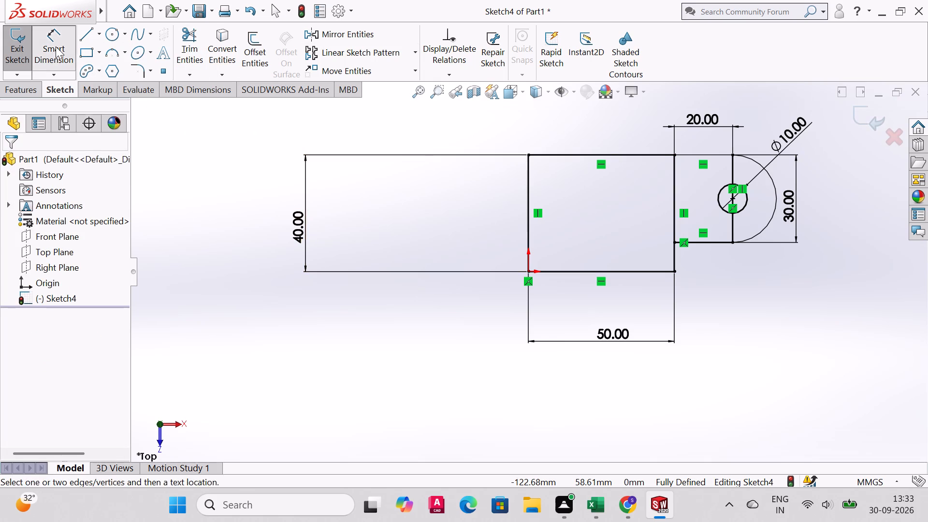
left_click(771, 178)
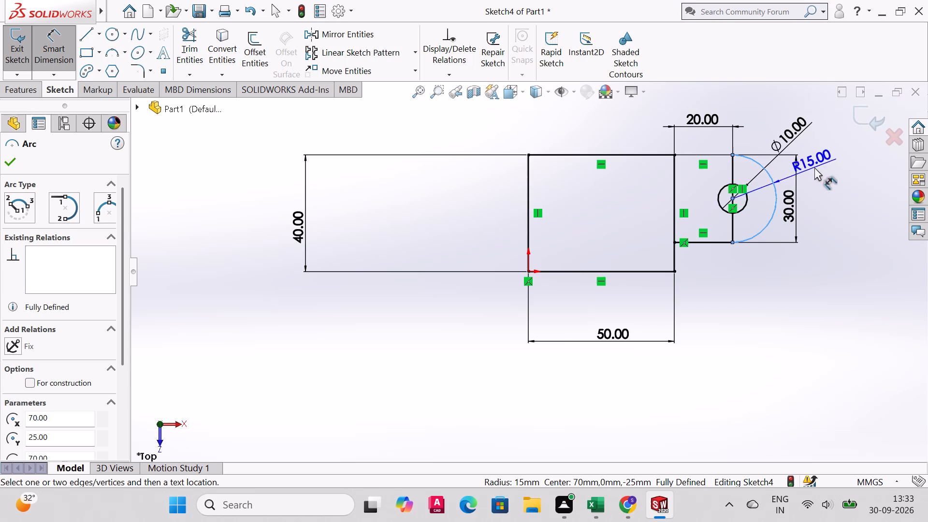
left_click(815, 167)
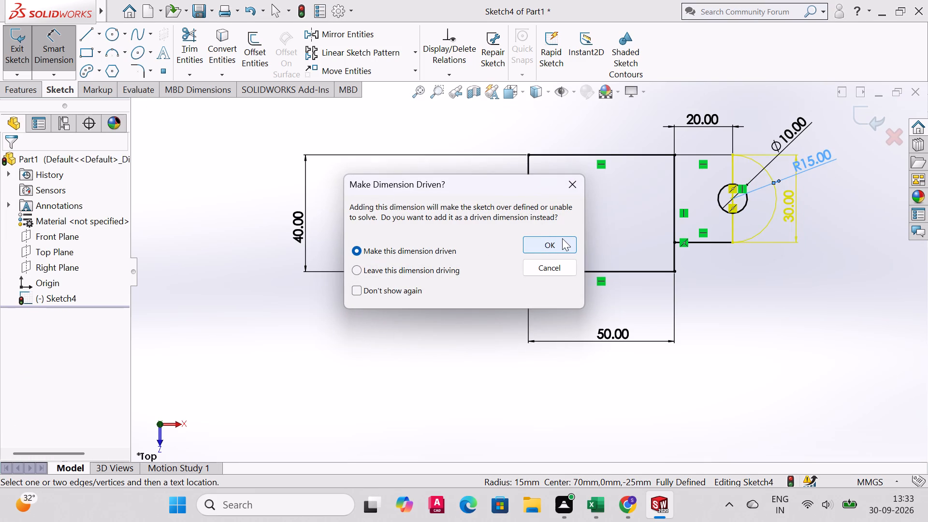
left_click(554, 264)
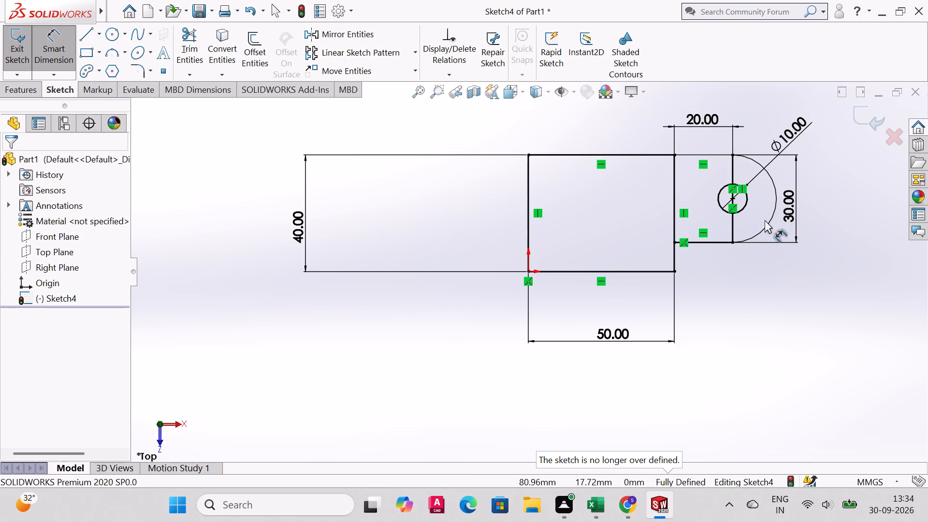
Delete the side tab's 30 mm height dimension.
left_click(787, 211)
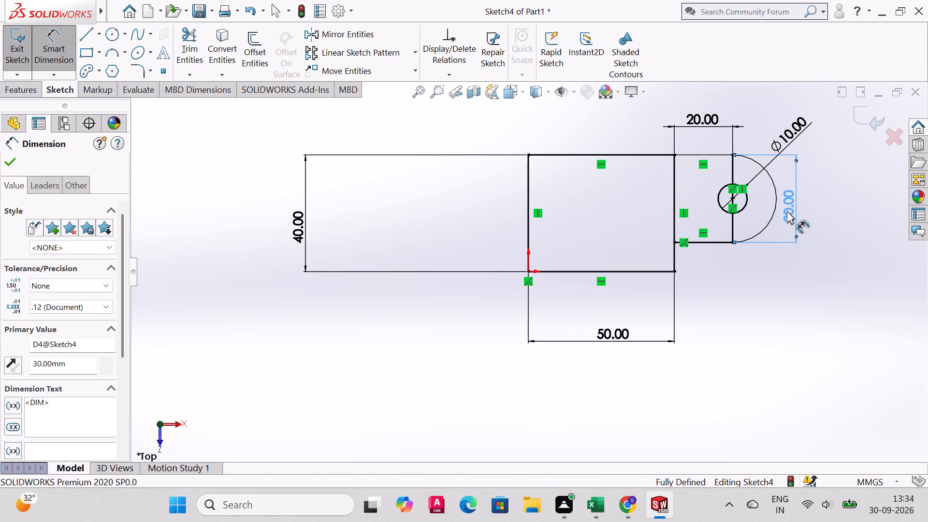
key("Delete")
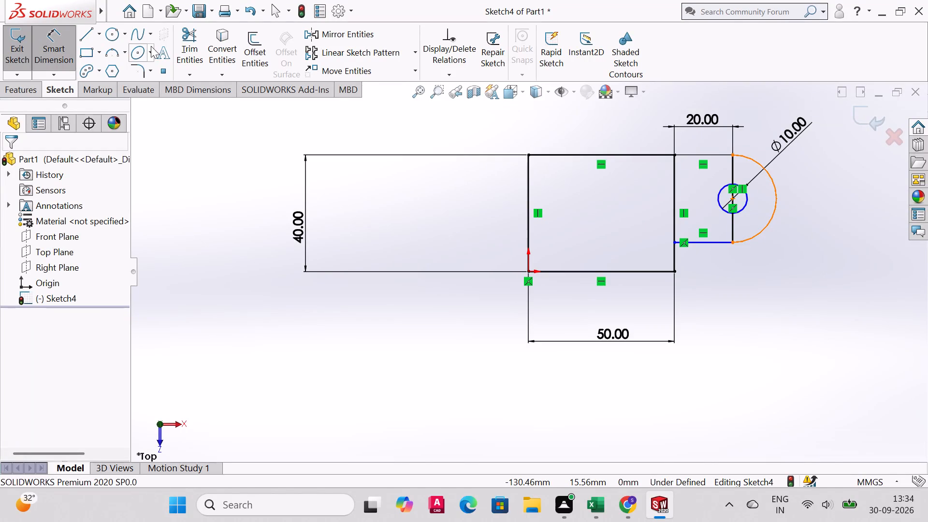
Dimension the outer arc's radius to 15 mm.
left_click(57, 52)
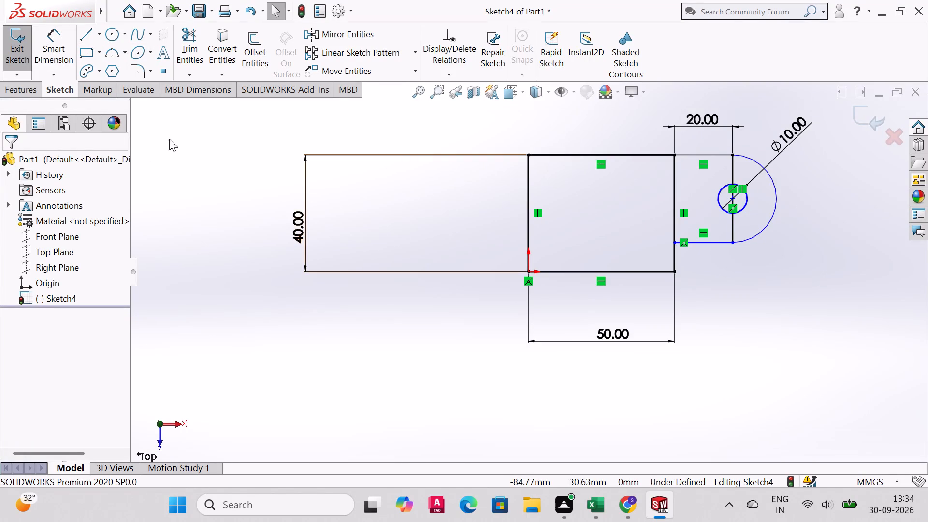
left_click(48, 44)
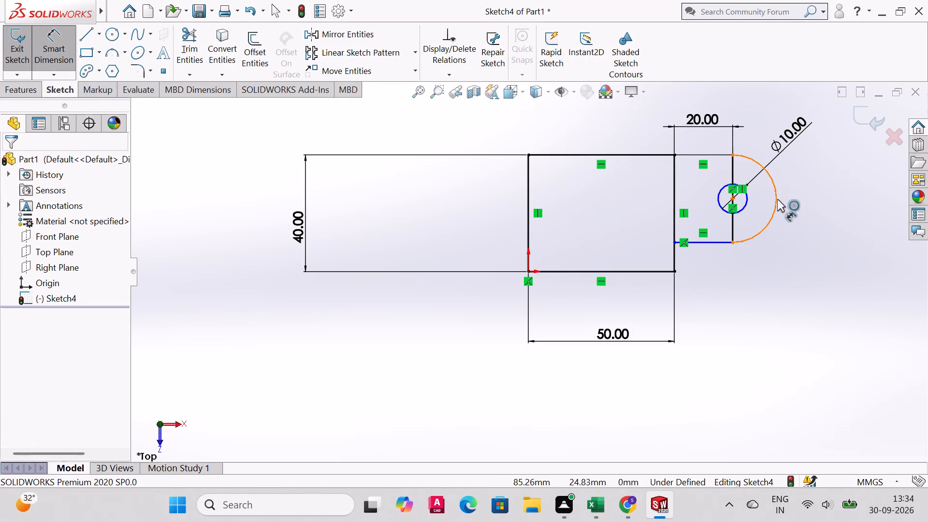
left_click(777, 198)
left_click(797, 177)
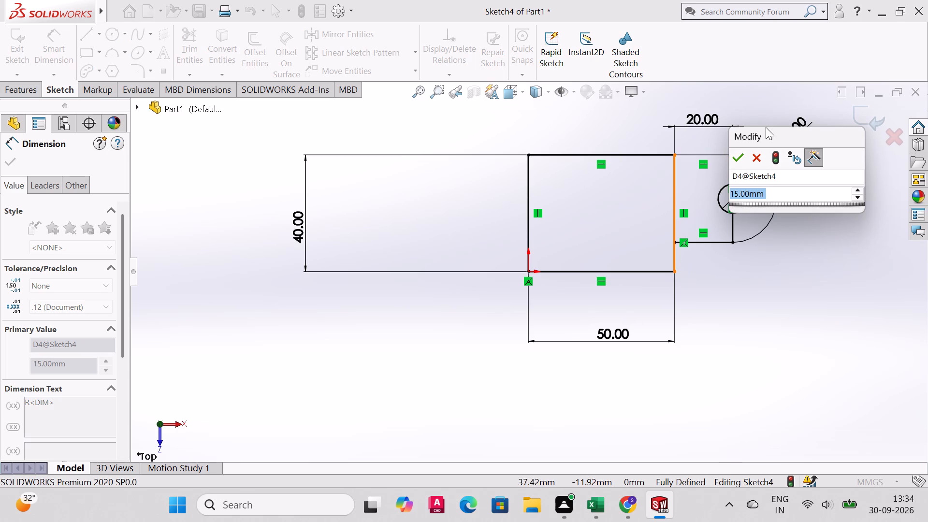
left_click(741, 159)
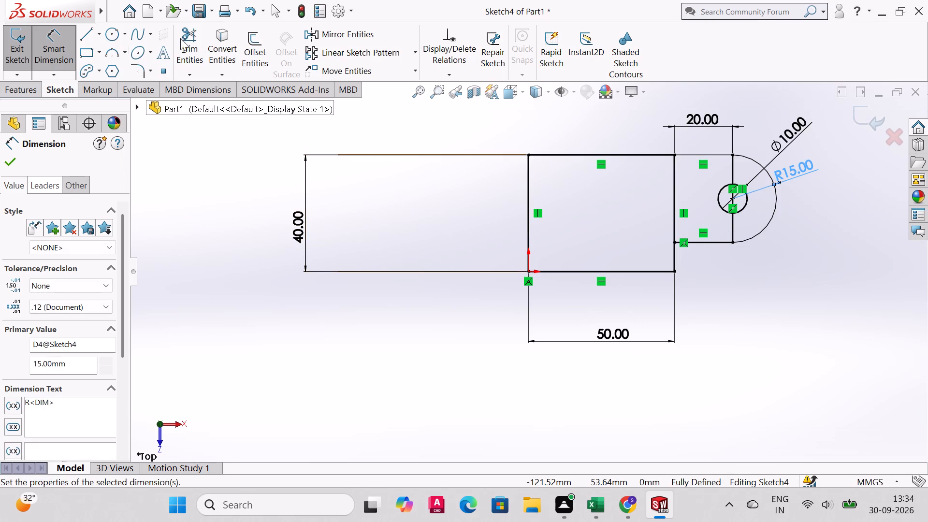
Trim away the tab's vertical line segments above and below the 10 mm hole.
left_click(192, 40)
left_click_drag(720, 223, 735, 227)
left_click_drag(719, 170, 734, 167)
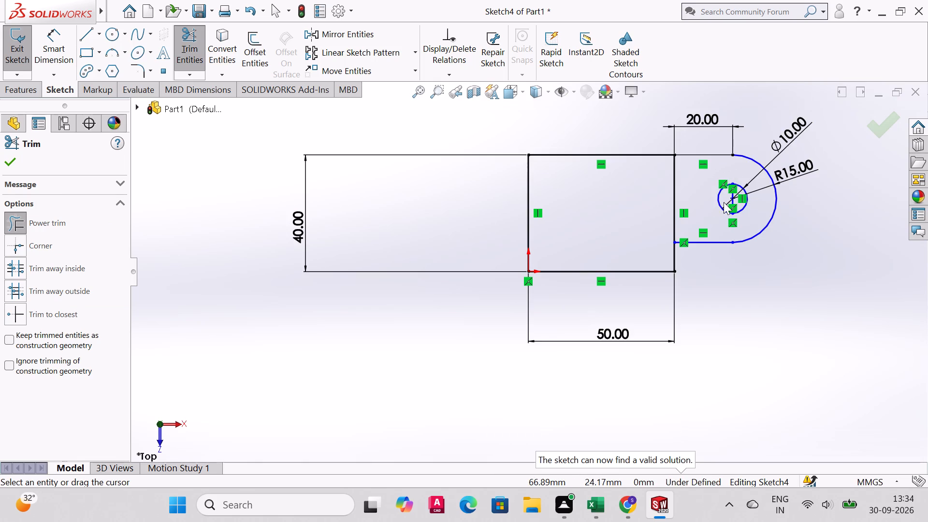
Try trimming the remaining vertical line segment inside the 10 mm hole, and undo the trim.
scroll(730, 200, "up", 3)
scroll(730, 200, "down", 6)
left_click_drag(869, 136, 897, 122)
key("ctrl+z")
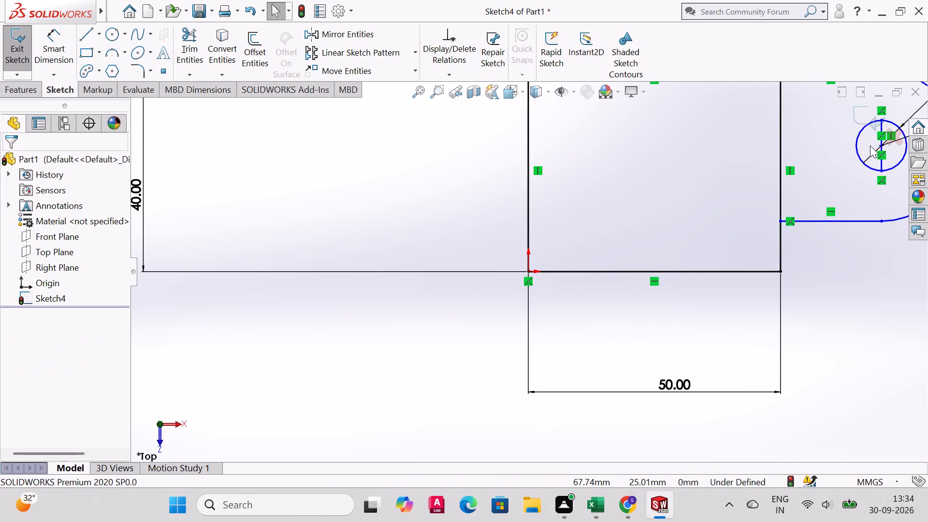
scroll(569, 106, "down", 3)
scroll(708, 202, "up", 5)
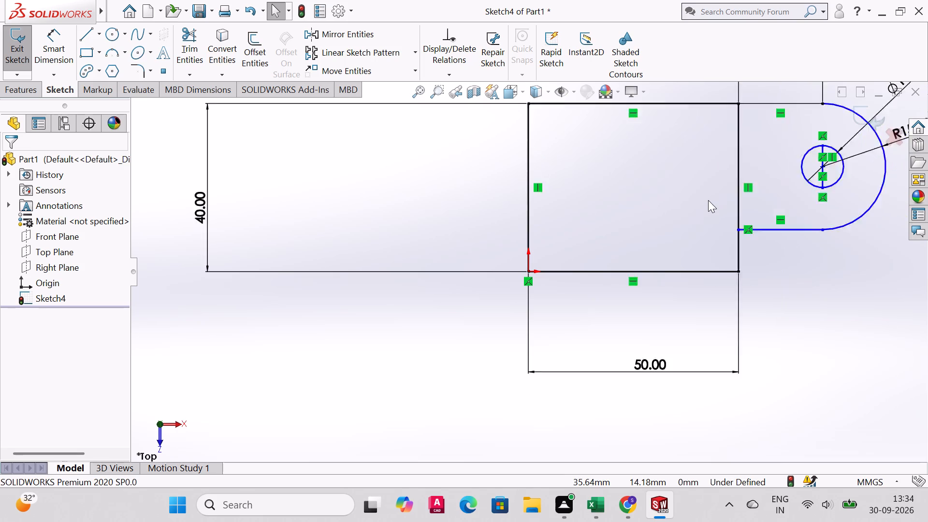
Trim away the remaining vertical line segments inside the 10 mm hole.
scroll(708, 200, "up", 2)
left_click(442, 94)
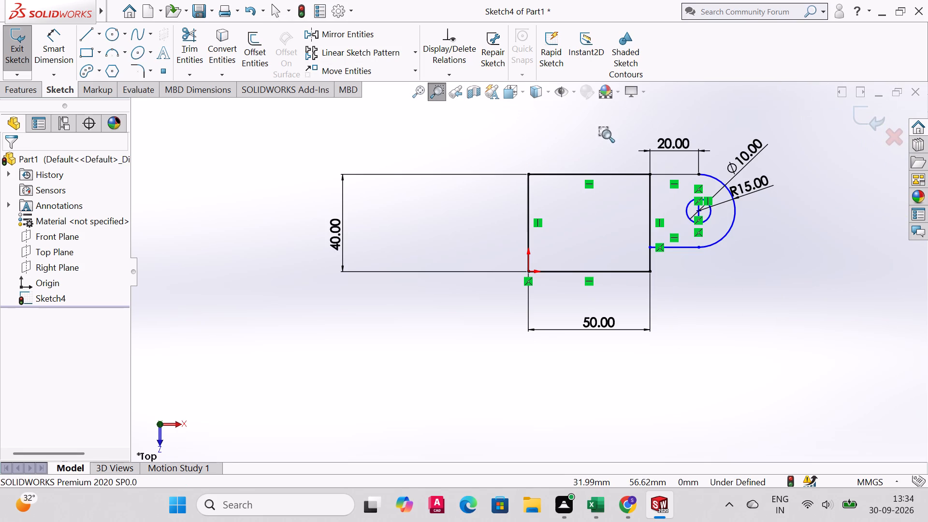
left_click_drag(606, 134, 823, 298)
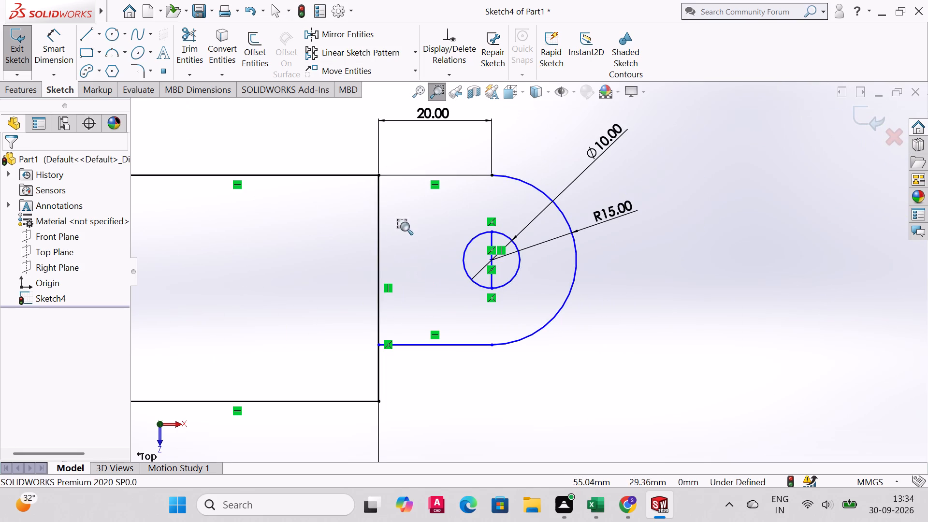
left_click_drag(401, 197, 616, 325)
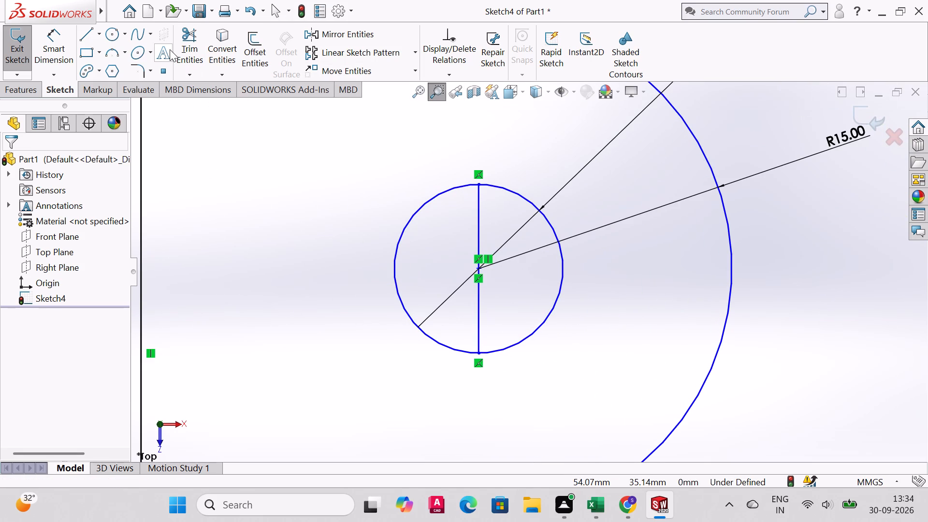
left_click(184, 36)
left_click_drag(466, 228, 496, 223)
left_click_drag(493, 224, 467, 236)
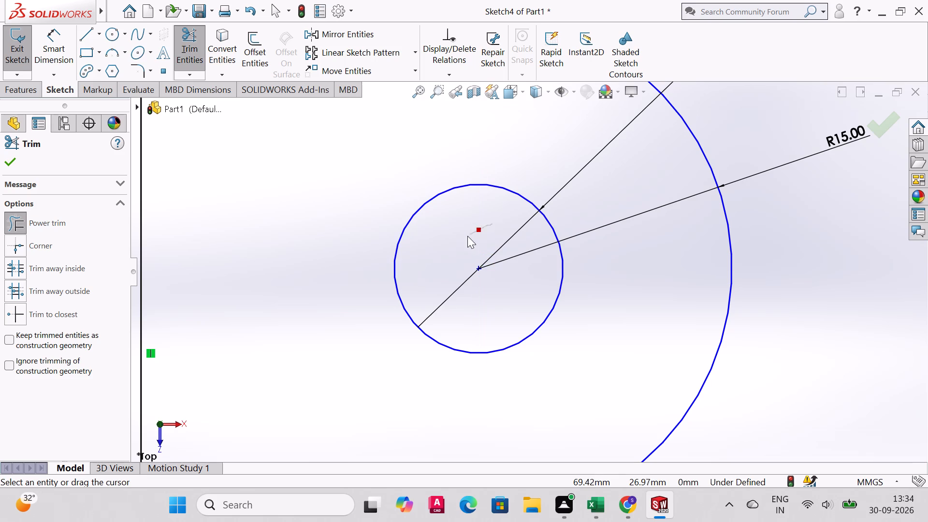
left_click_drag(467, 236, 464, 238)
scroll(468, 281, "up", 5)
scroll(468, 281, "down", 10)
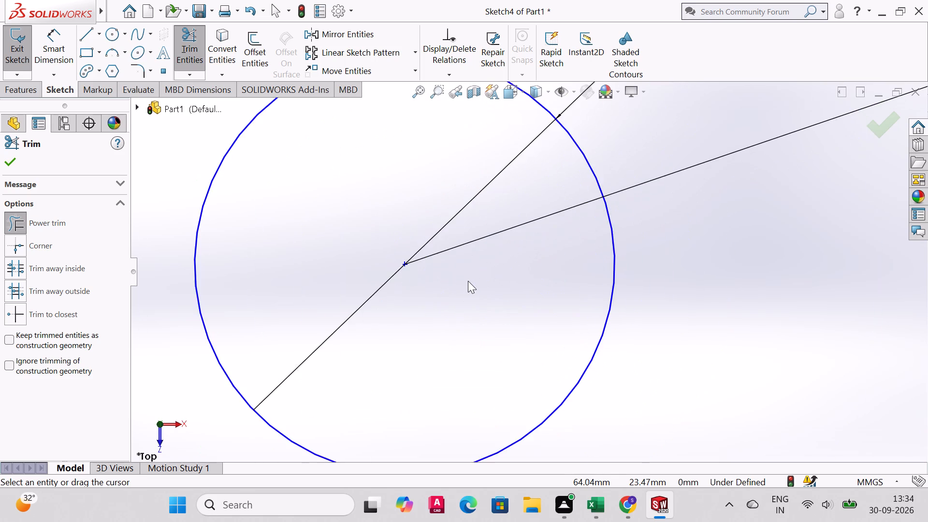
scroll(468, 281, "up", 12)
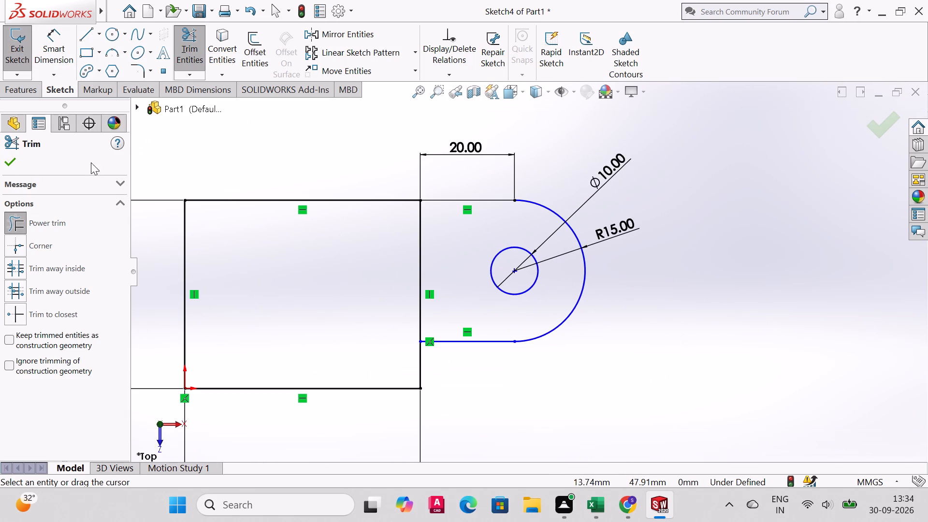
Delete the R15 radius dimension from the side tab's outer arc.
left_click(605, 232)
left_click(623, 232)
left_click(623, 230)
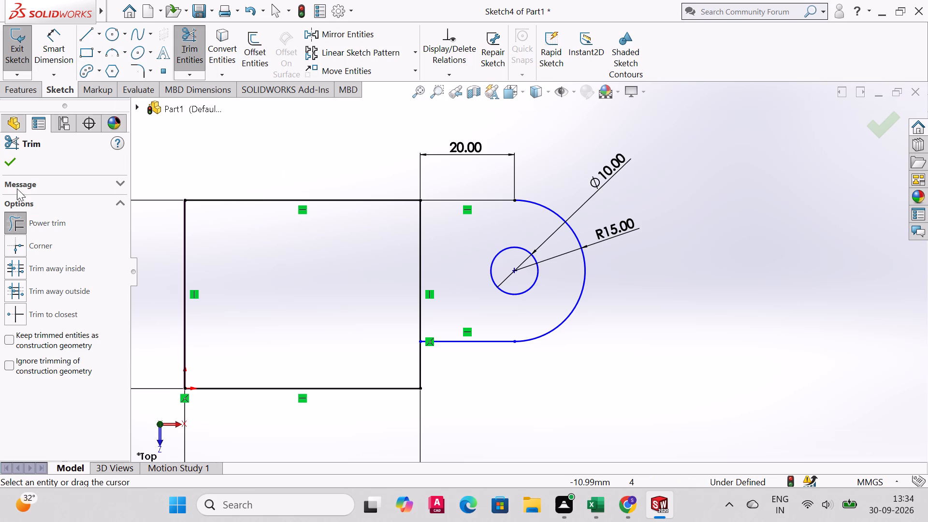
left_click(13, 160)
left_click(616, 232)
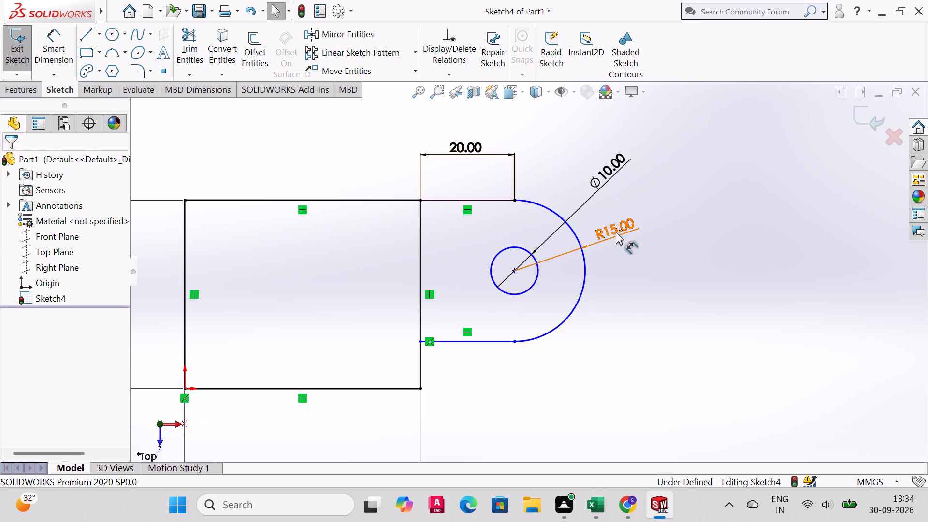
key("Delete")
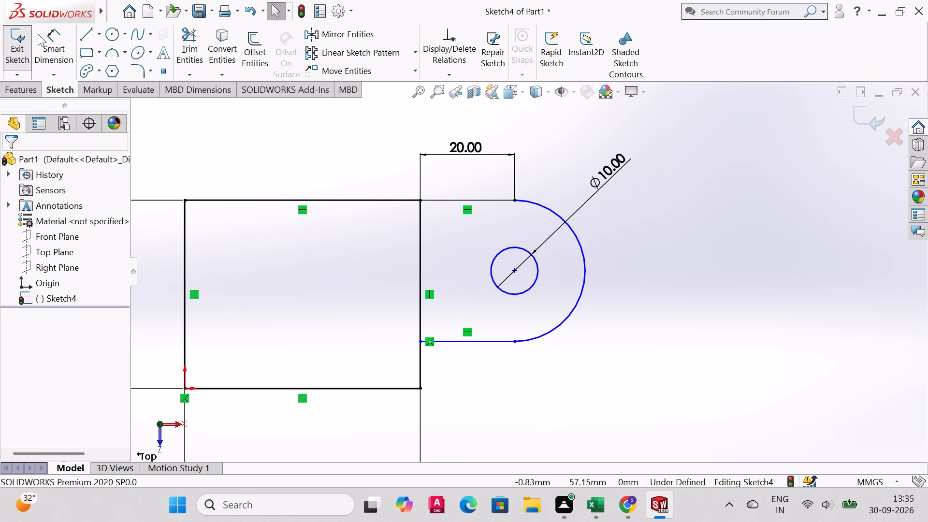
Draw a vertical construction line through the hole's centre, joining the outer arc's upper and lower endpoints.
left_click(101, 36)
left_click(104, 69)
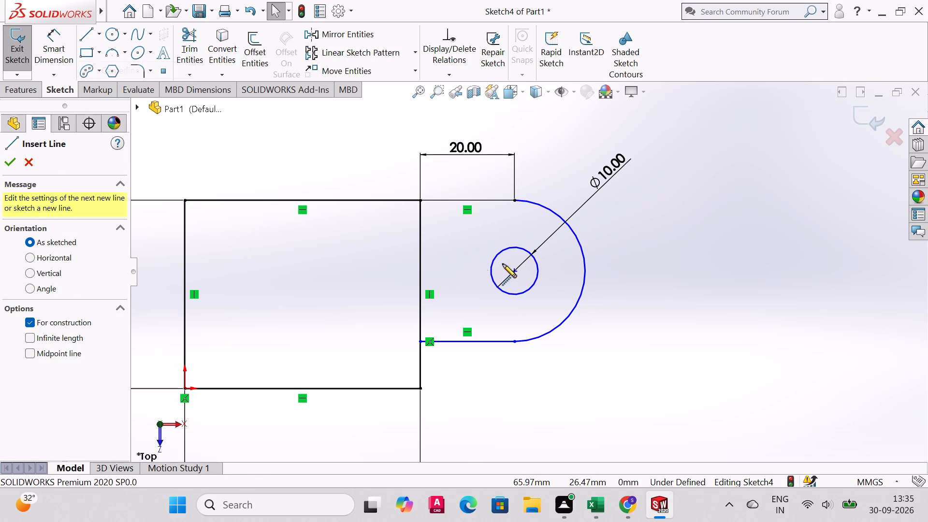
left_click(514, 202)
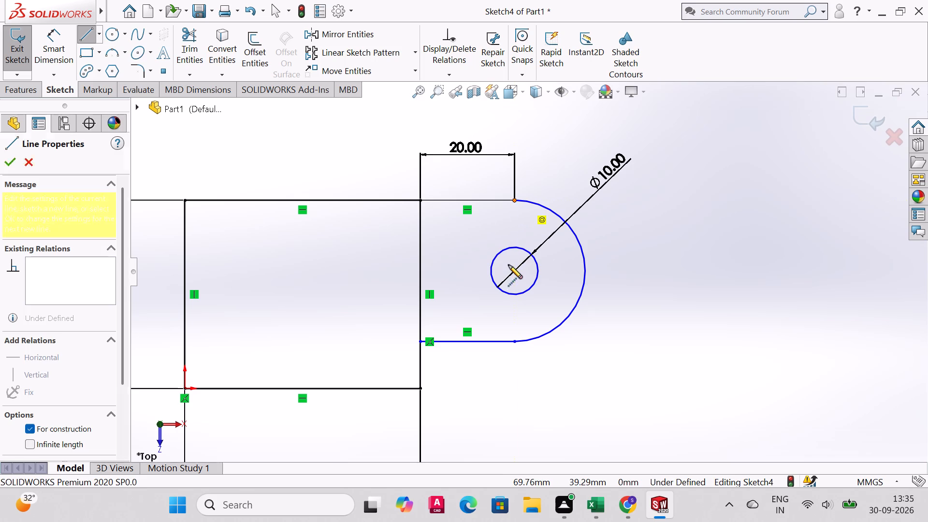
left_click(516, 343)
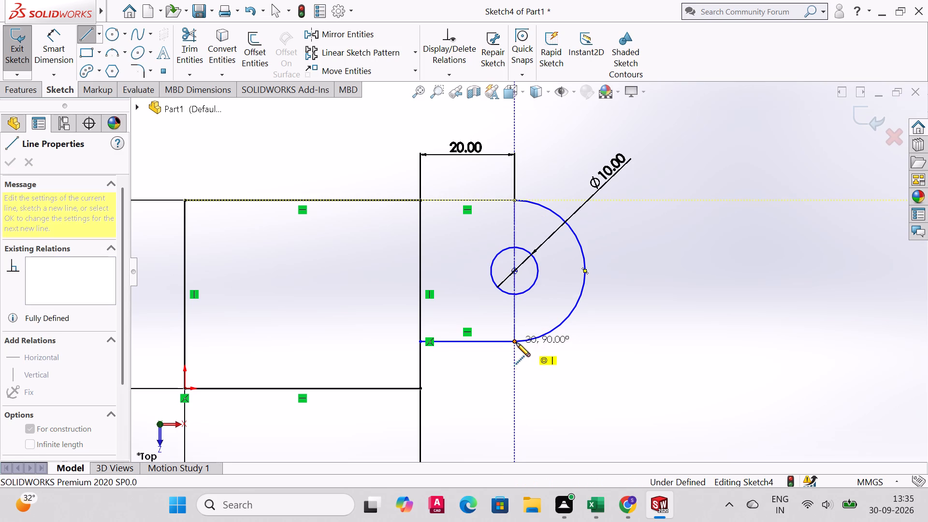
right_click(515, 343)
left_click(558, 353)
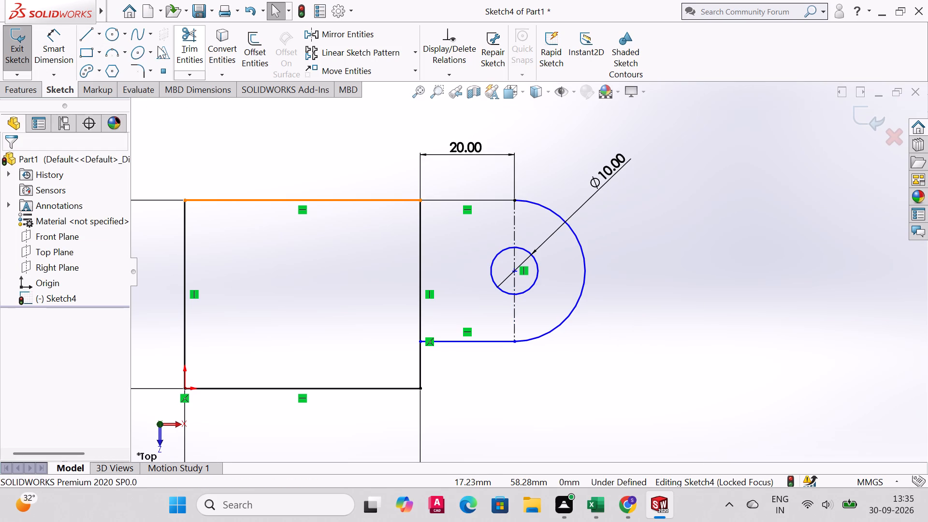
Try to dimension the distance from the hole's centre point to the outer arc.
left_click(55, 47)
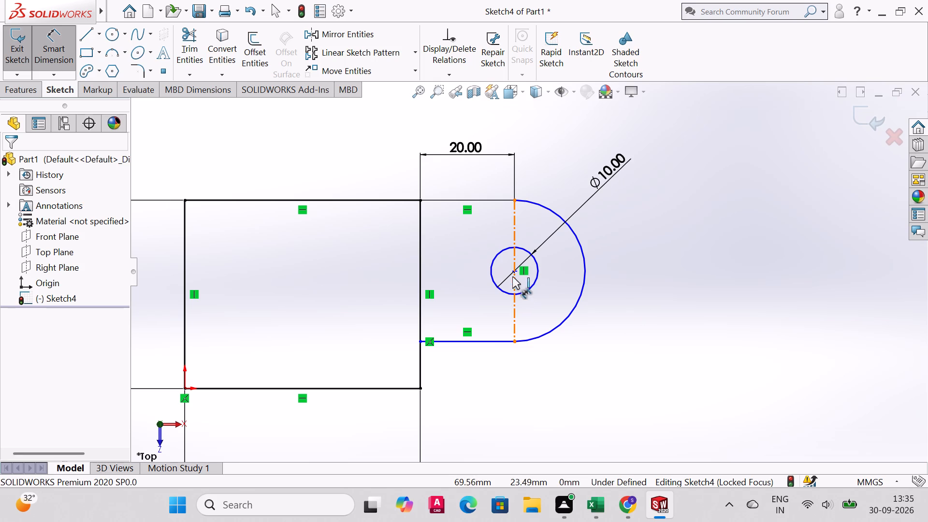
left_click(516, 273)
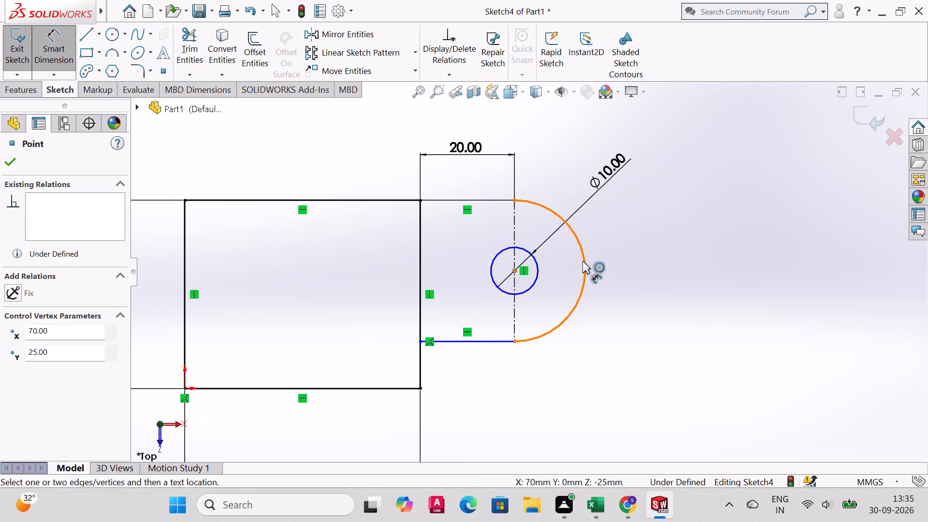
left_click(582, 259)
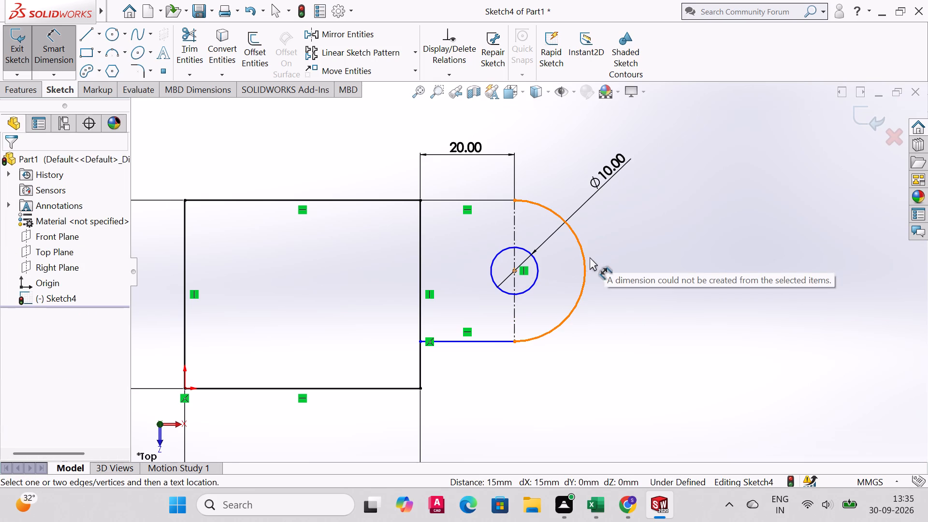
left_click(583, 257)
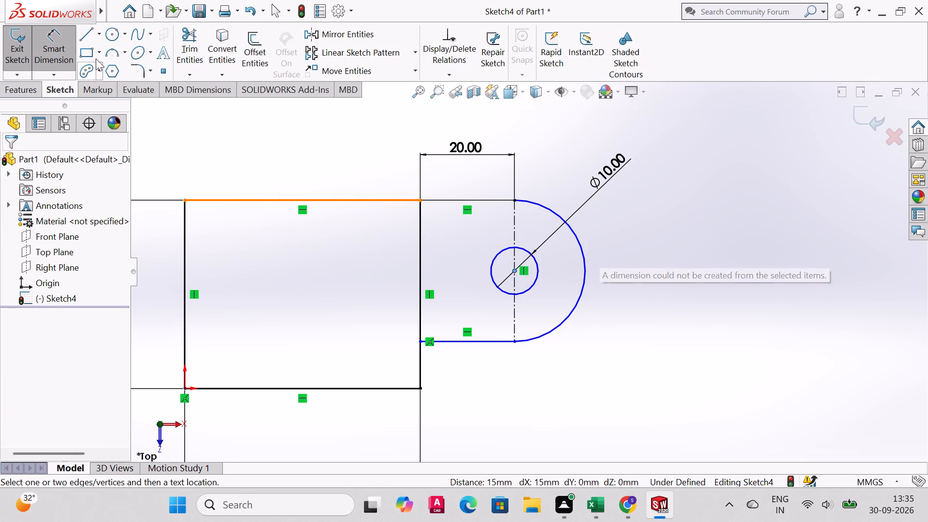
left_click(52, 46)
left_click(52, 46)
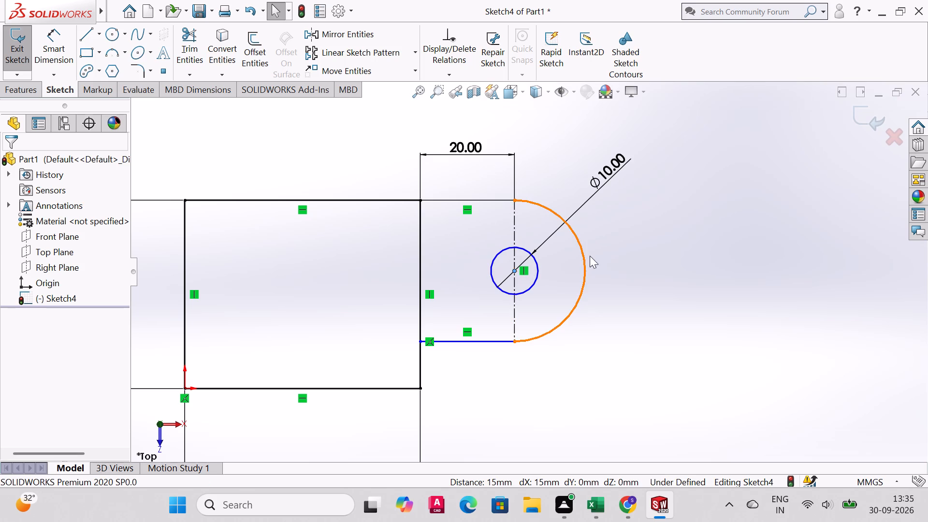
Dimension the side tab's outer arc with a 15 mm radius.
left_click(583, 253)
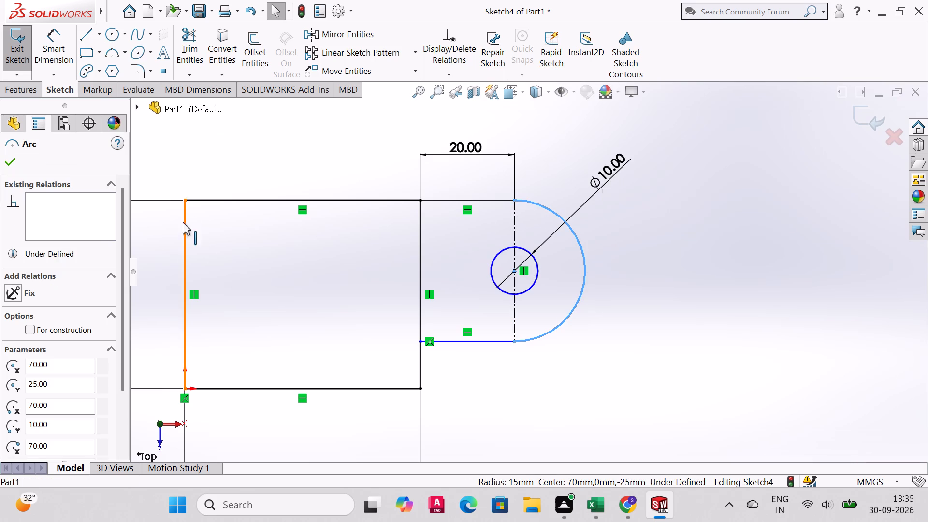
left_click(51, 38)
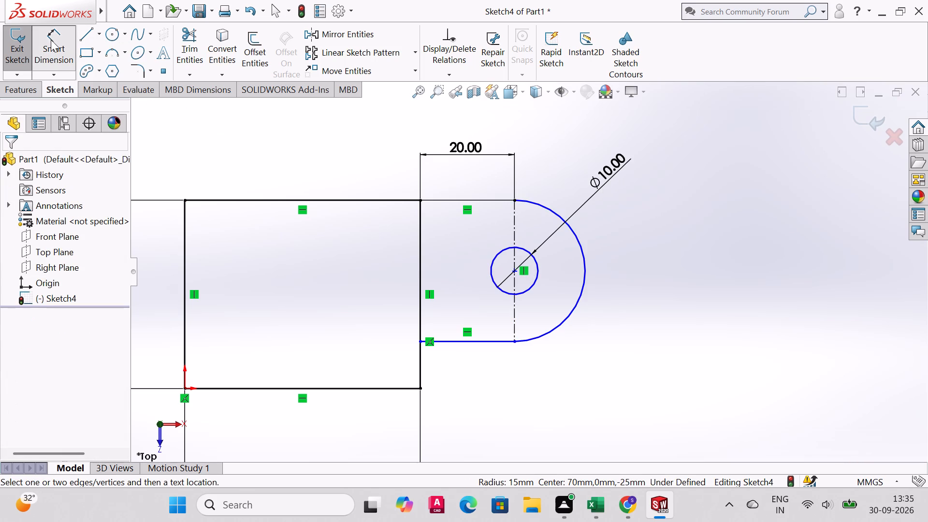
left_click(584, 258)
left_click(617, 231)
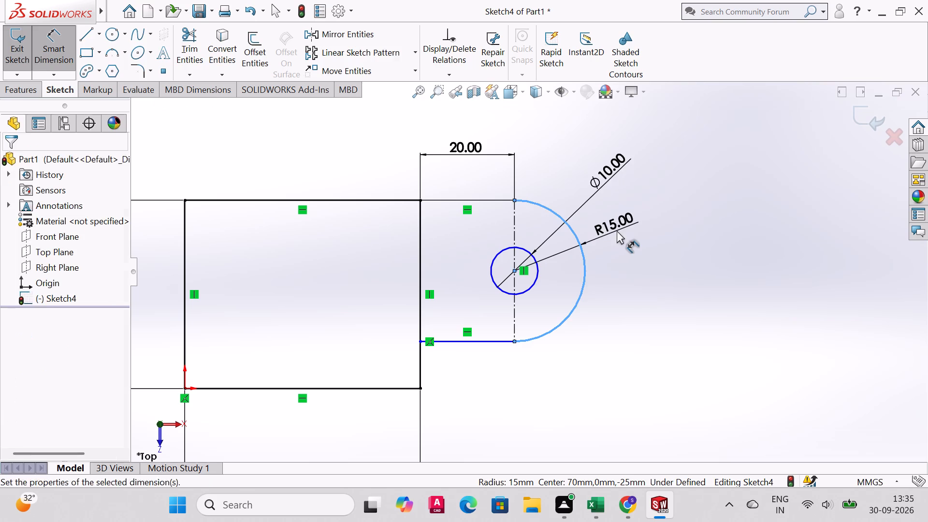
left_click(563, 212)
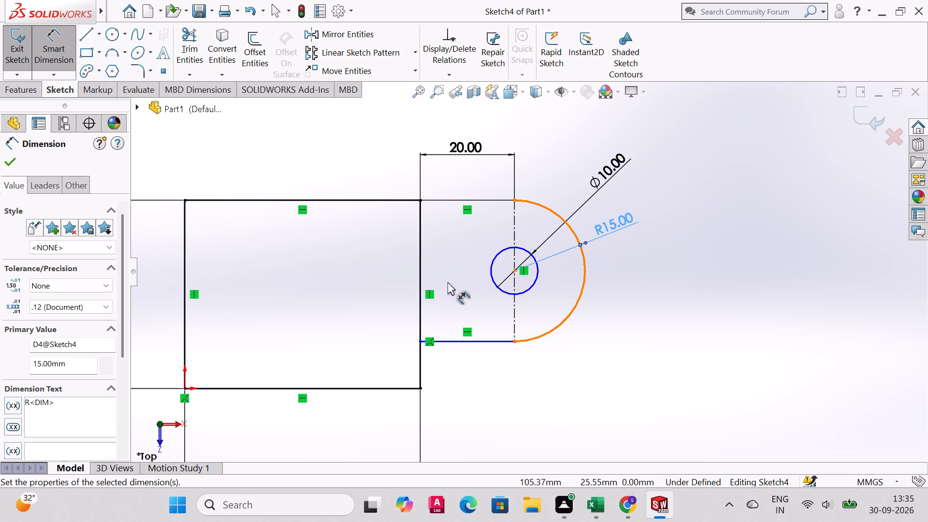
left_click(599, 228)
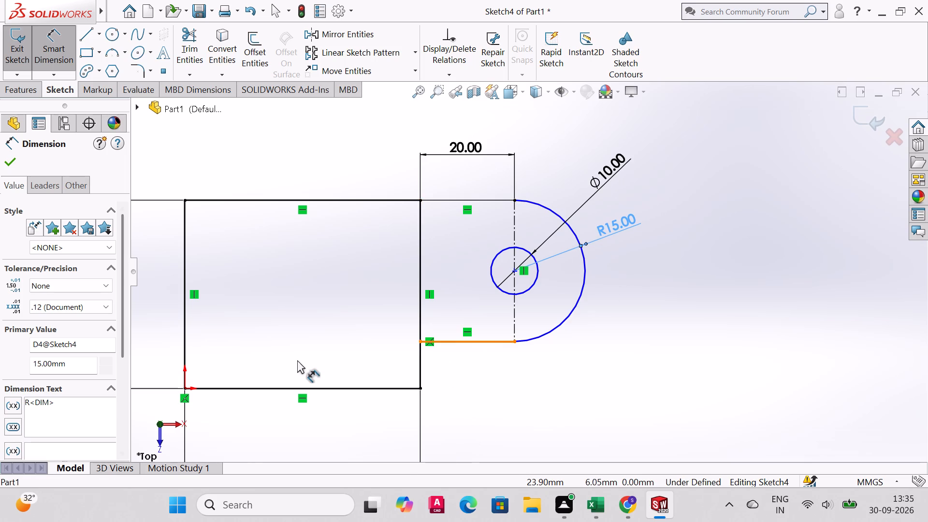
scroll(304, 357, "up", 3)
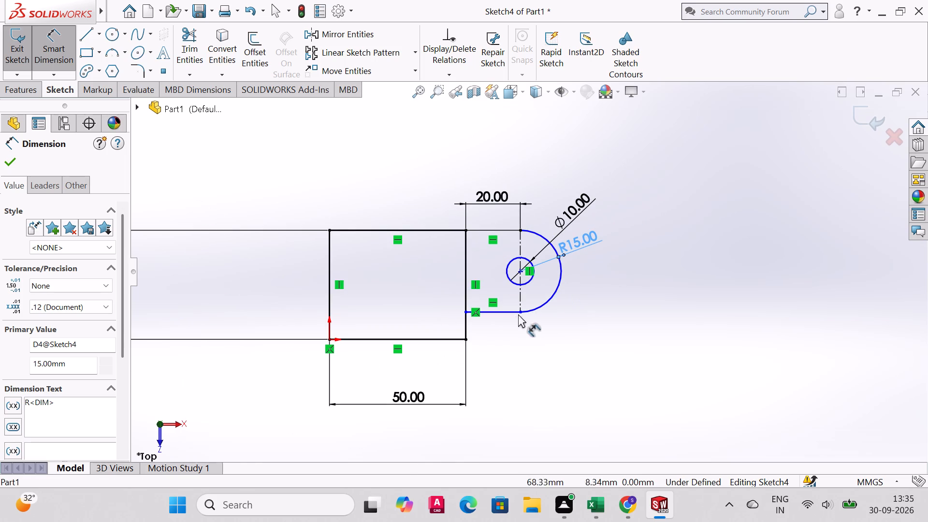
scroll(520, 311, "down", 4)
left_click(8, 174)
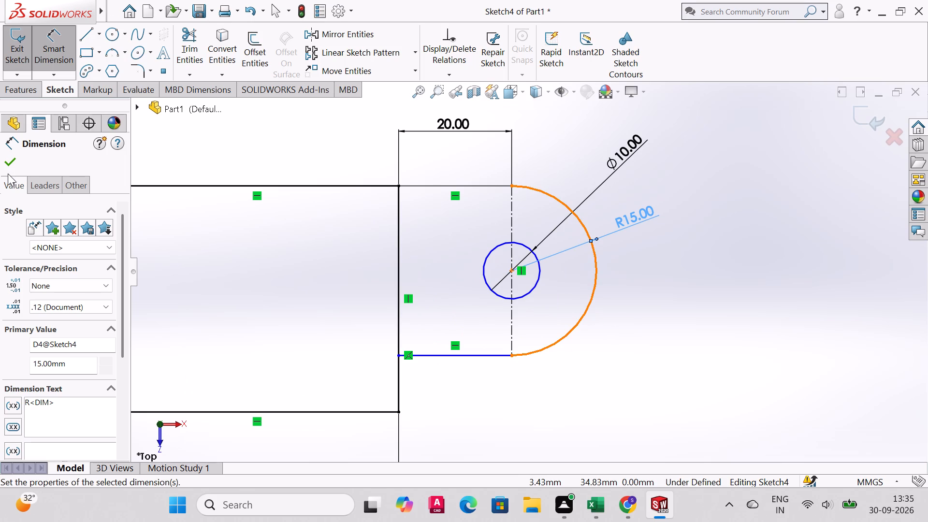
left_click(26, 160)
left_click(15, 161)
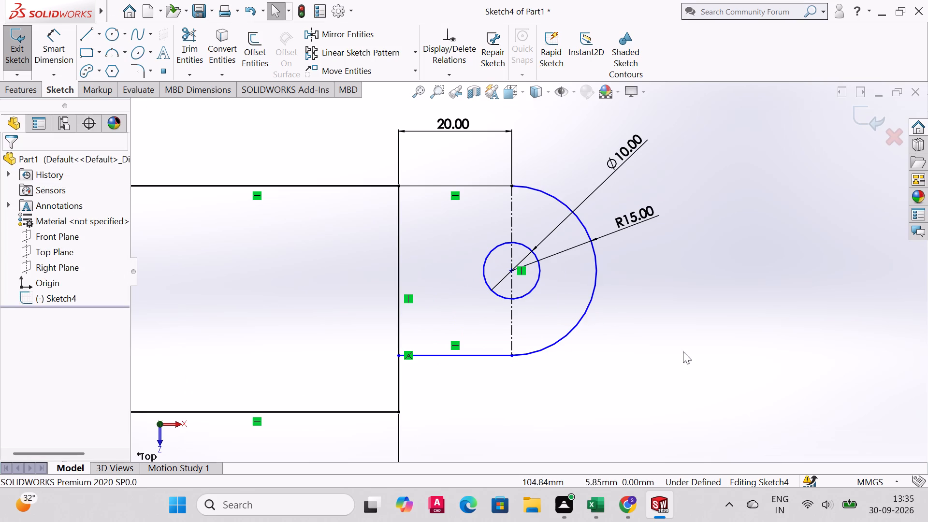
Convert the vertical construction line through the hole's centre into a regular sketch line.
left_click_drag(589, 302, 591, 308)
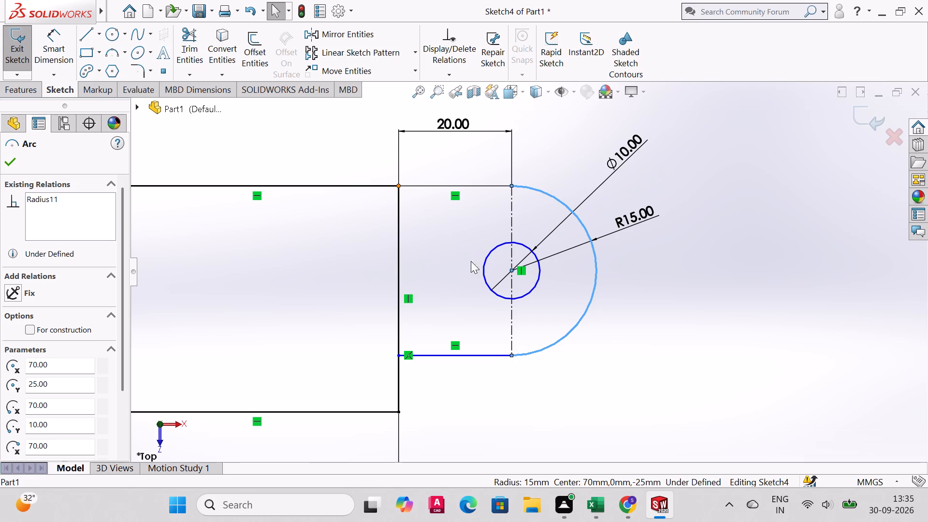
right_click(509, 209)
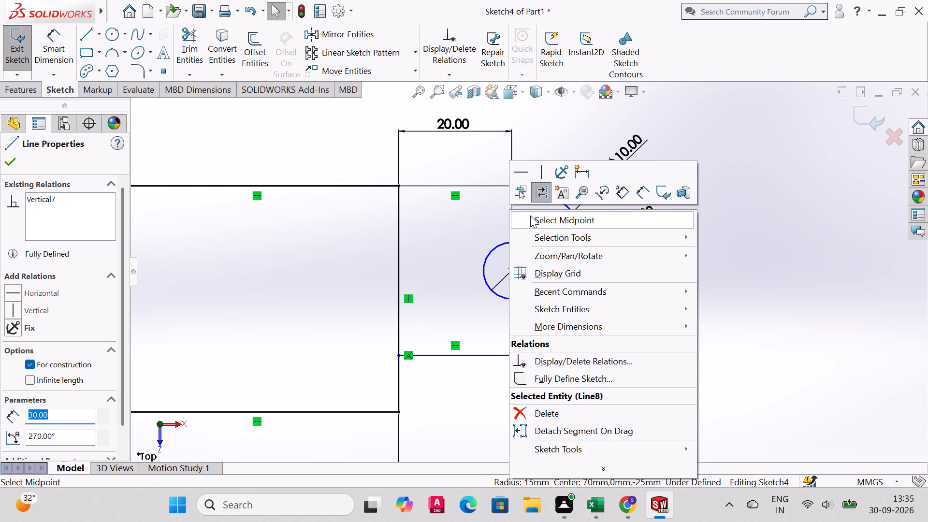
left_click(541, 193)
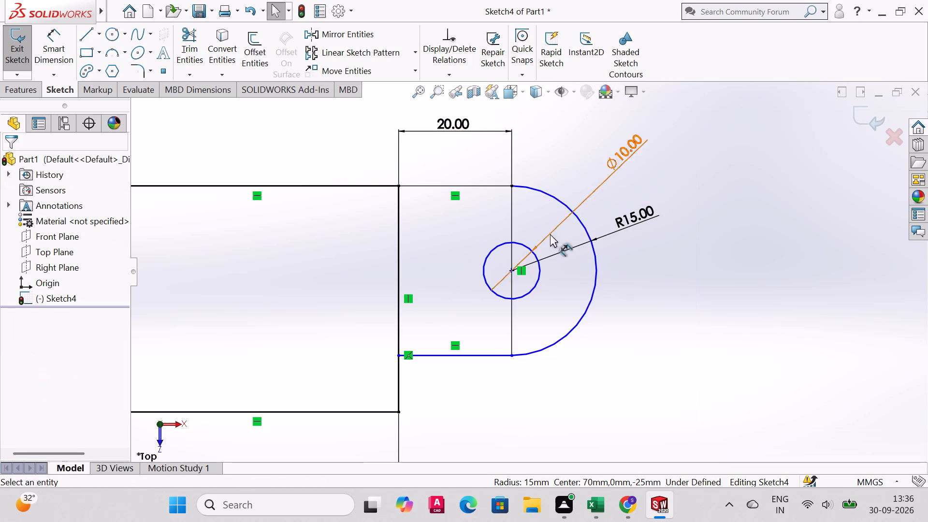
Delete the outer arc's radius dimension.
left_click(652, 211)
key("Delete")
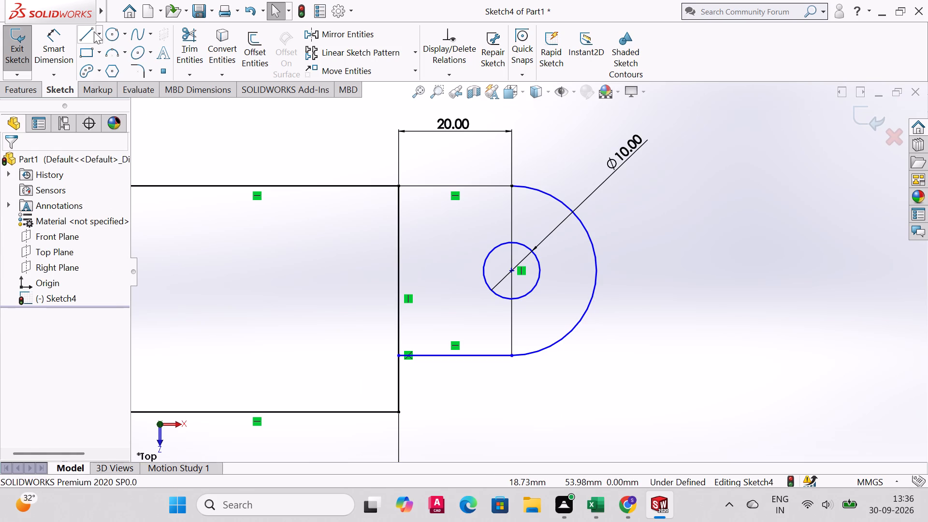
Dimension the side tab's outer arc with a 15 mm radius.
left_click(52, 36)
left_click(593, 261)
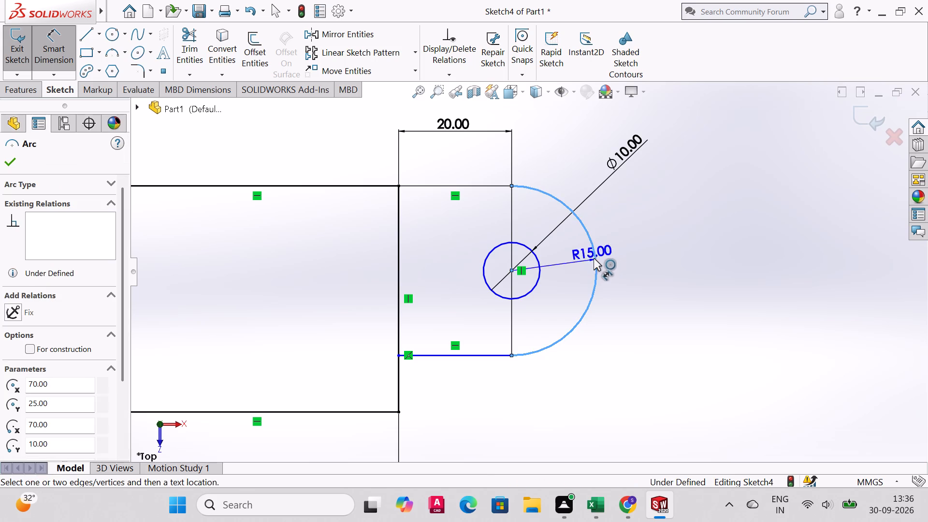
left_click(625, 237)
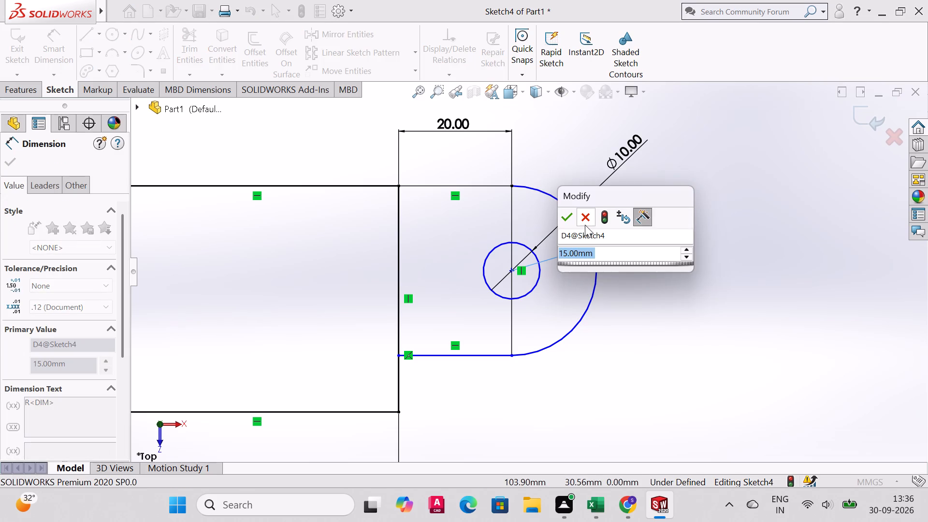
left_click(572, 219)
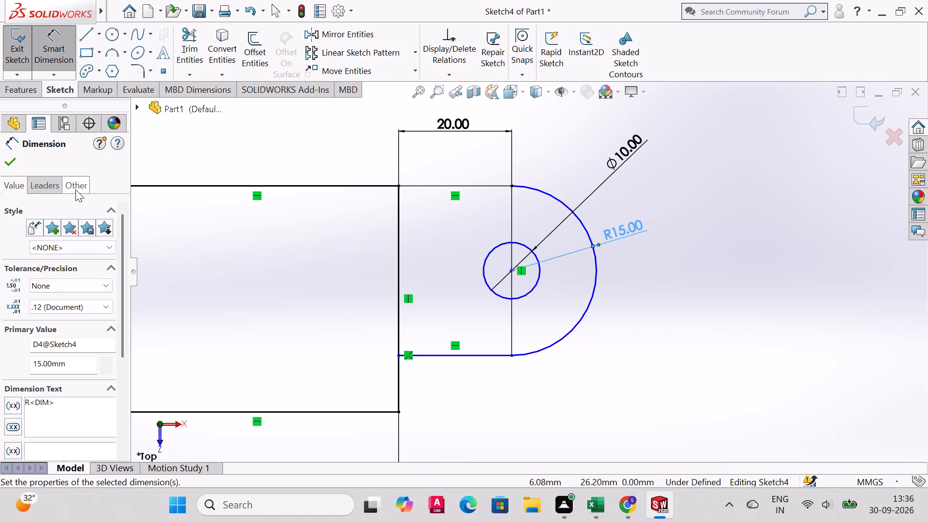
left_click(2, 164)
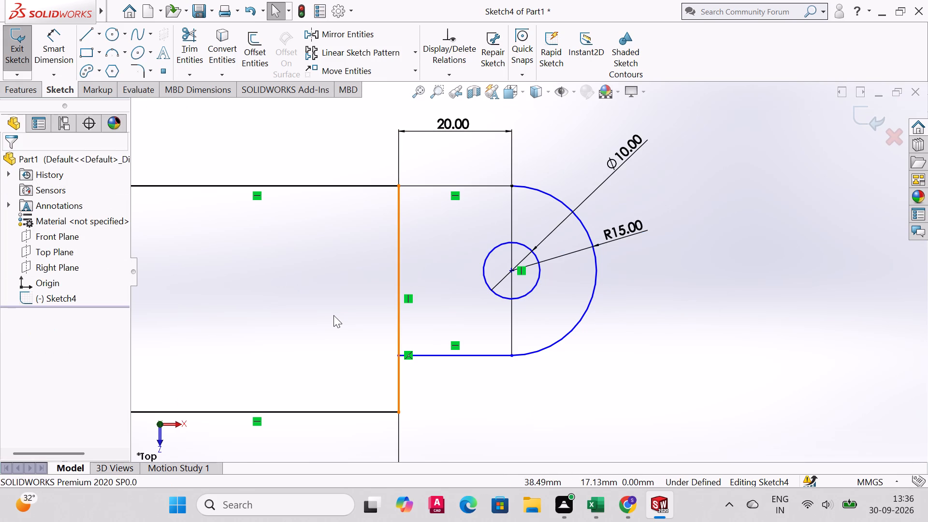
scroll(333, 315, "up", 2)
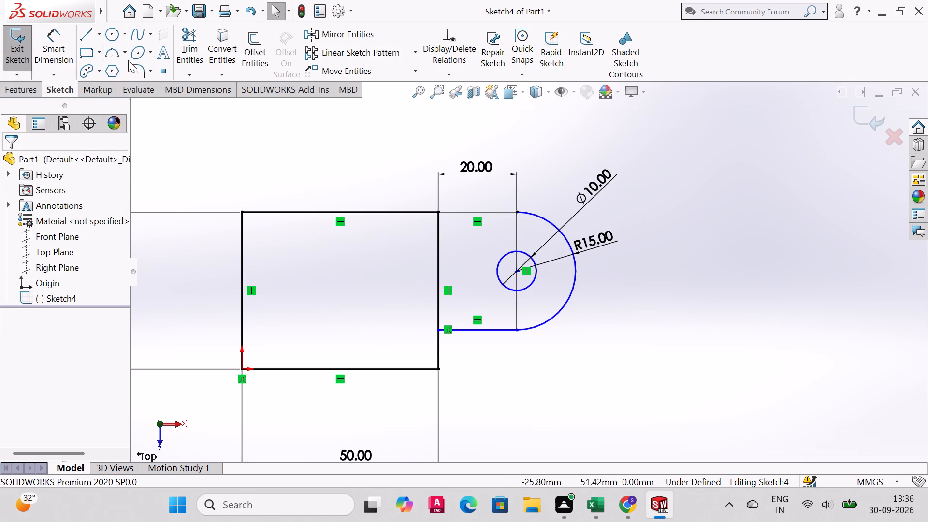
Draw a vertical centerline between the midpoints of the 50 mm rectangle's lower and upper edges.
left_click(99, 39)
left_click(93, 63)
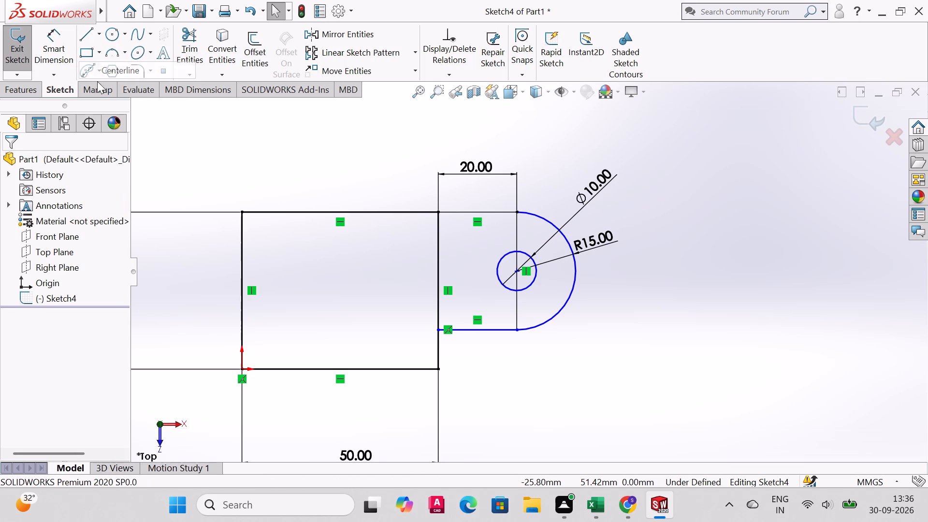
left_click(339, 368)
left_click(338, 215)
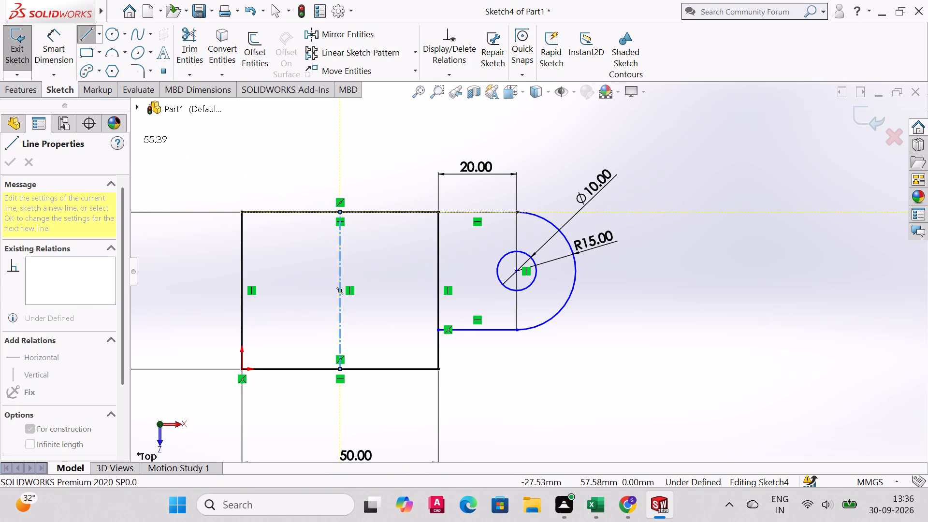
left_click(23, 52)
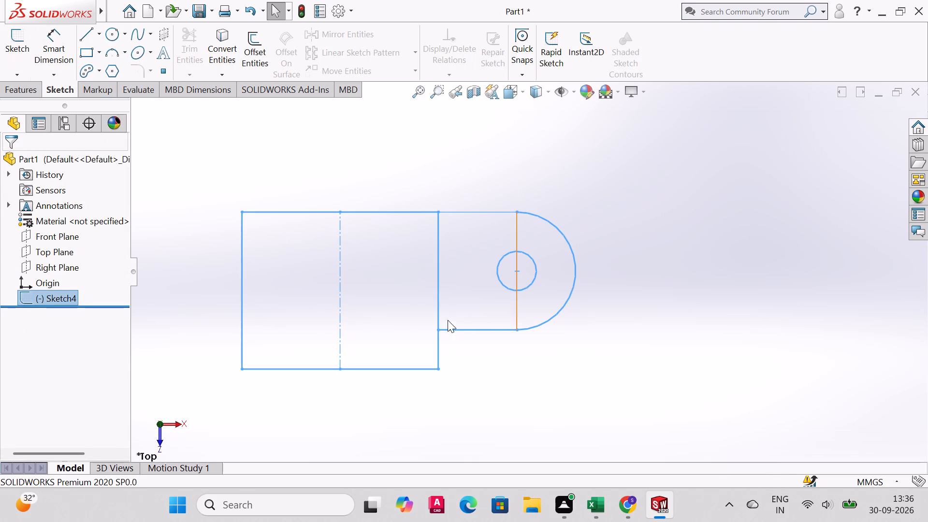
Mirror the side tab's upper and lower lines, outer arc and hole circle about the rectangle's vertical centerline, keeping the originals.
left_click(19, 50)
scroll(355, 305, "down", 2)
scroll(311, 333, "up", 4)
scroll(237, 324, "up", 3)
scroll(563, 287, "down", 2)
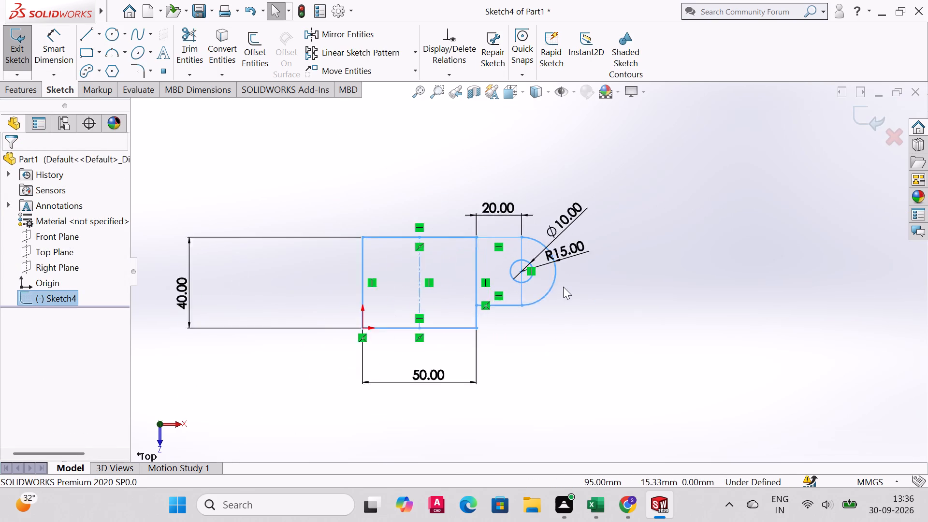
scroll(563, 287, "down", 2)
scroll(457, 301, "down", 1)
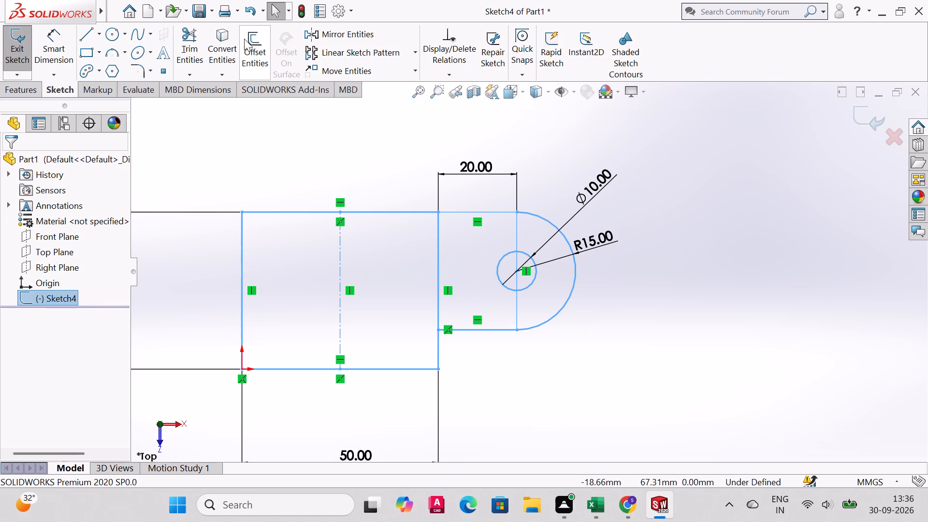
left_click(356, 32)
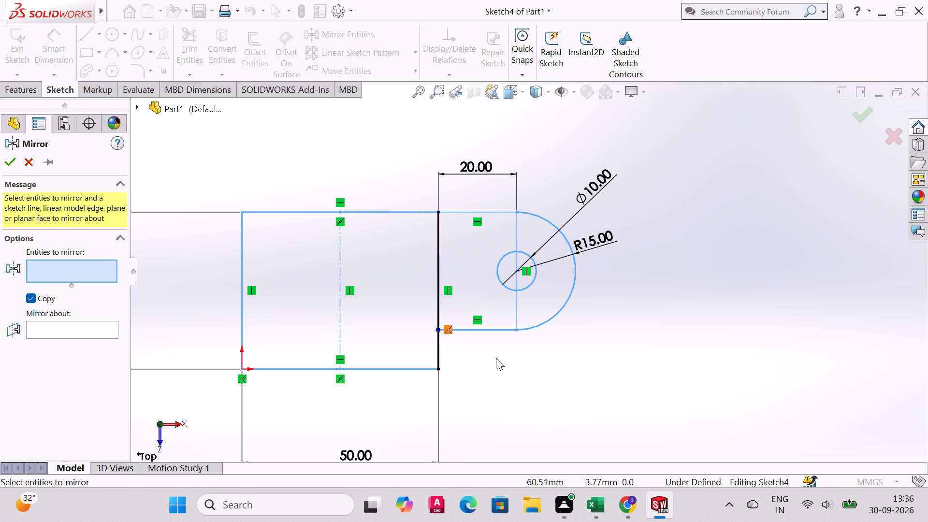
left_click(486, 328)
left_click(536, 325)
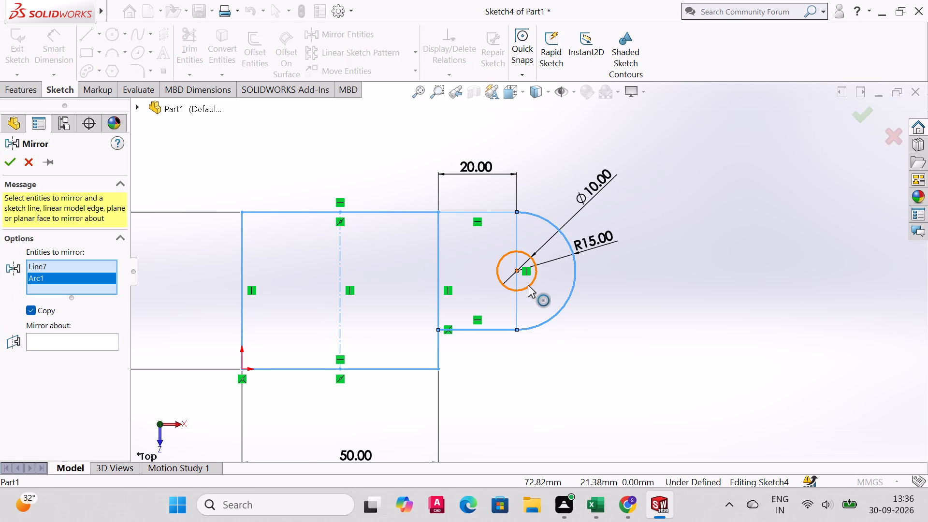
left_click(528, 285)
left_click(492, 214)
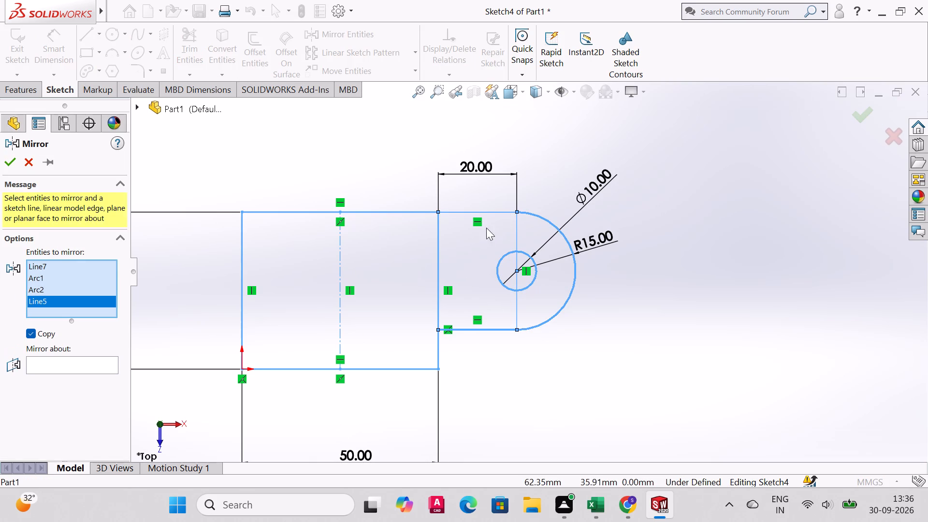
left_click(485, 213)
left_click(498, 211)
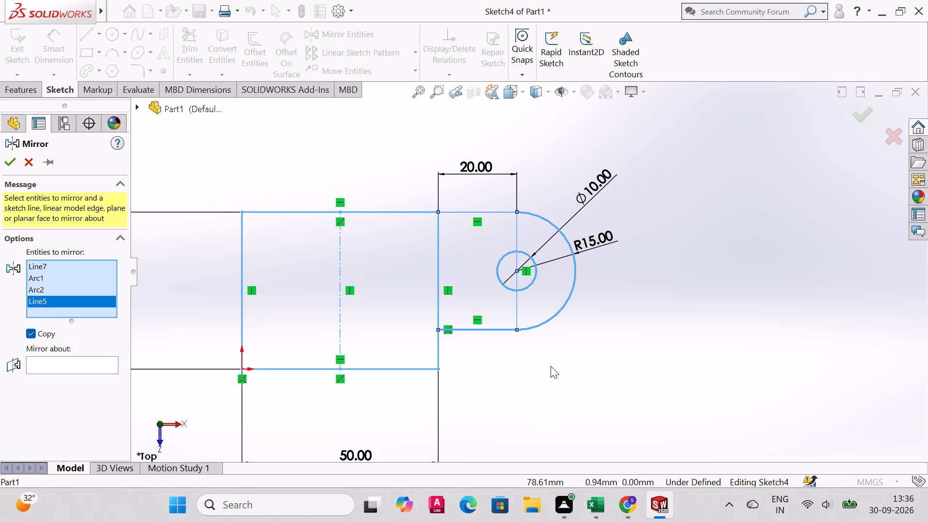
left_click(497, 211)
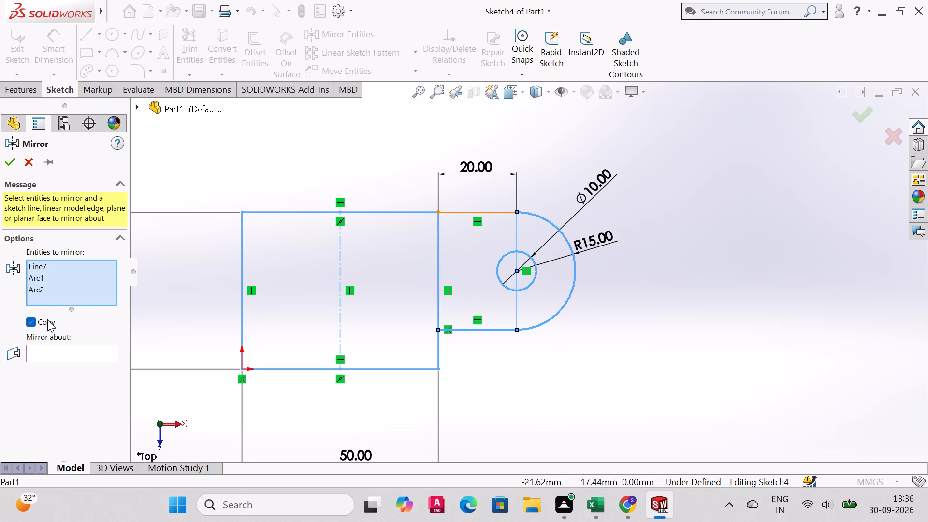
left_click(478, 211)
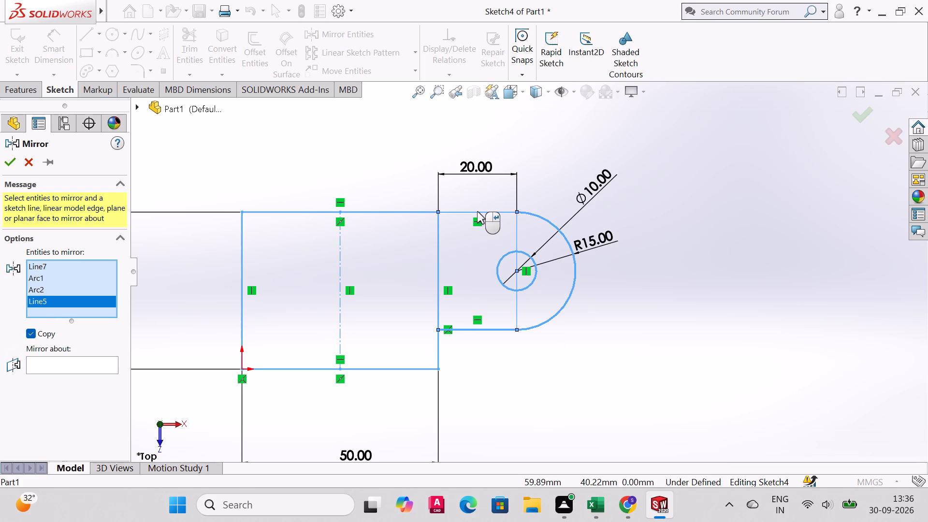
scroll(311, 287, "down", 2)
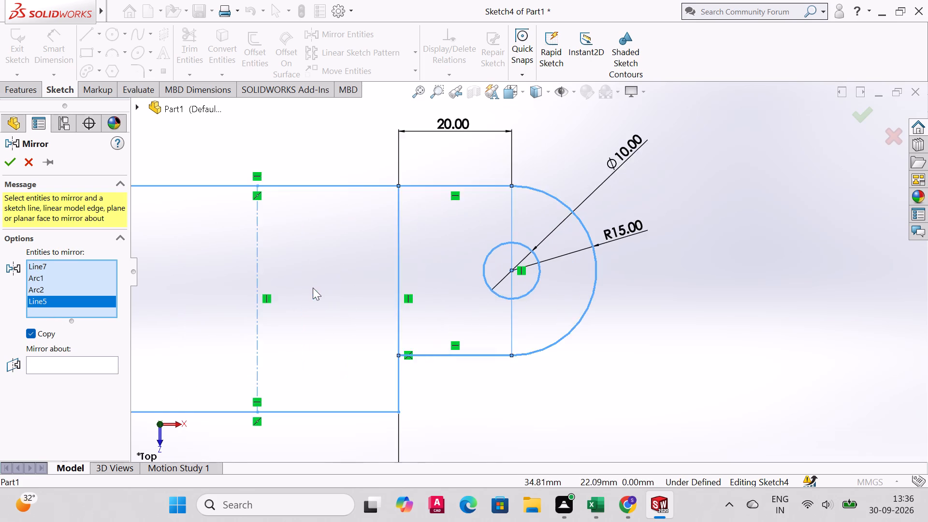
scroll(313, 288, "up", 4)
left_click(79, 363)
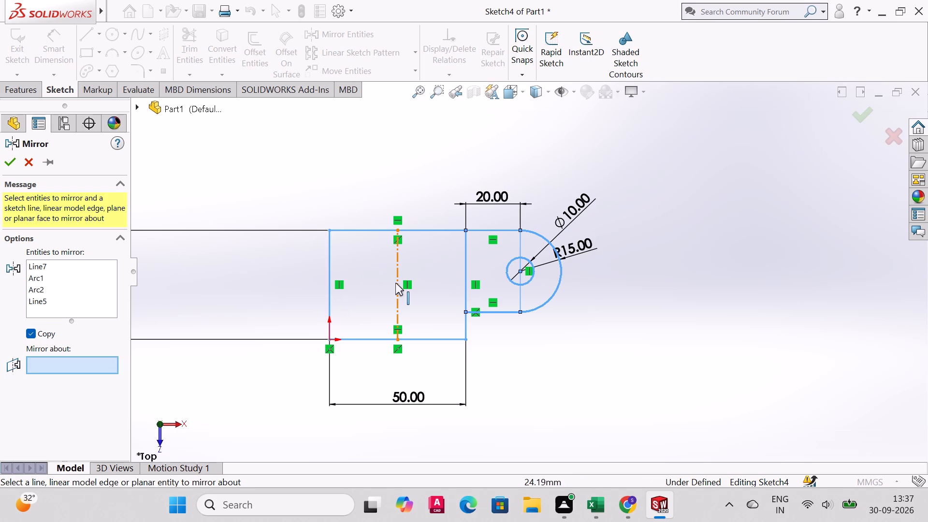
left_click(395, 282)
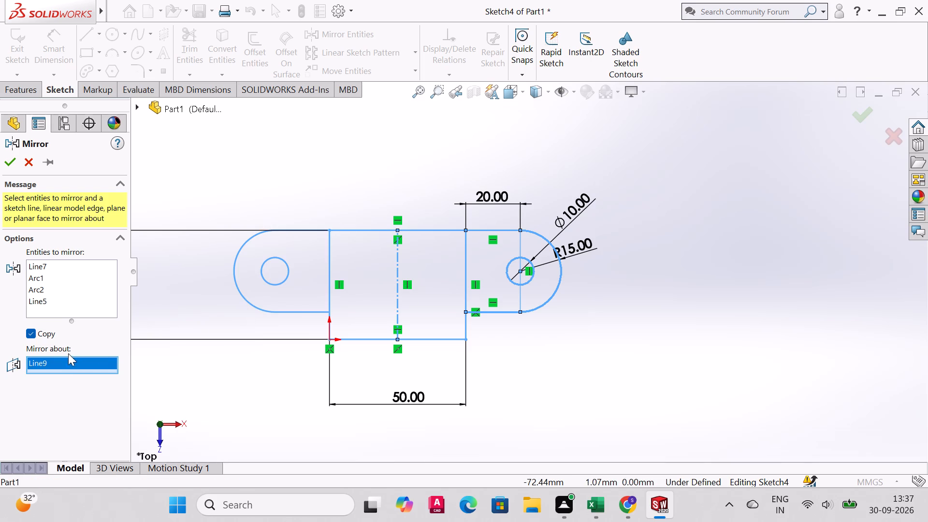
left_click(12, 155)
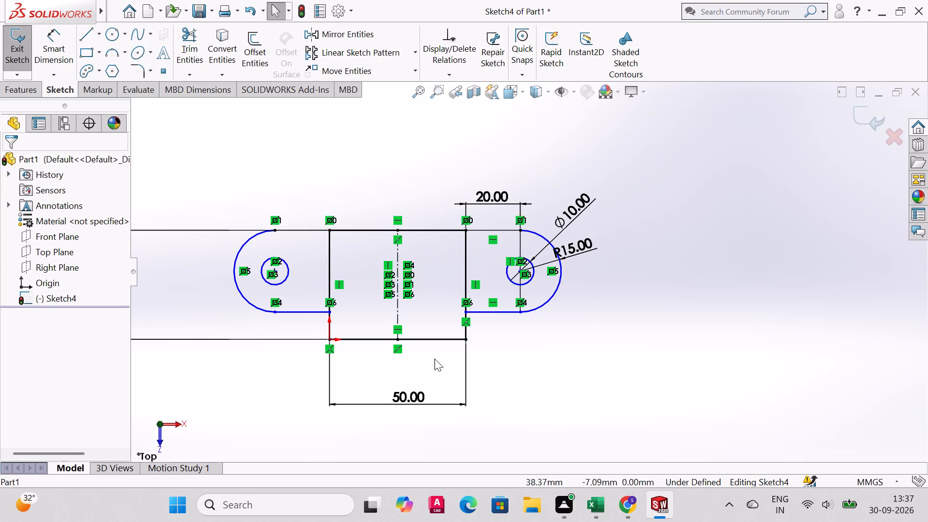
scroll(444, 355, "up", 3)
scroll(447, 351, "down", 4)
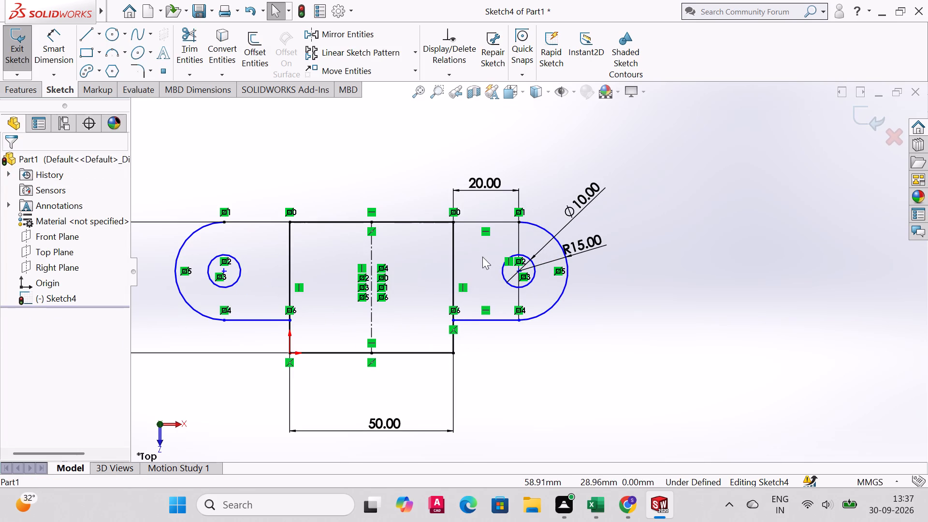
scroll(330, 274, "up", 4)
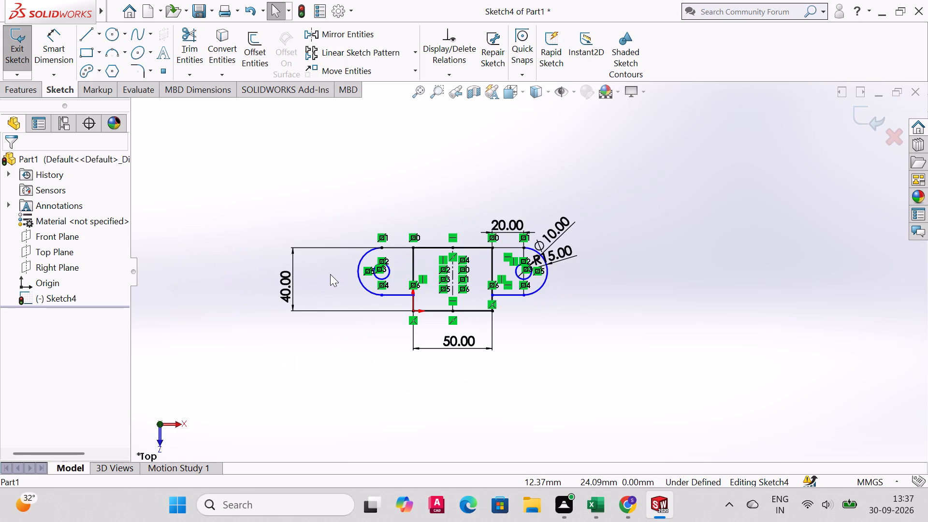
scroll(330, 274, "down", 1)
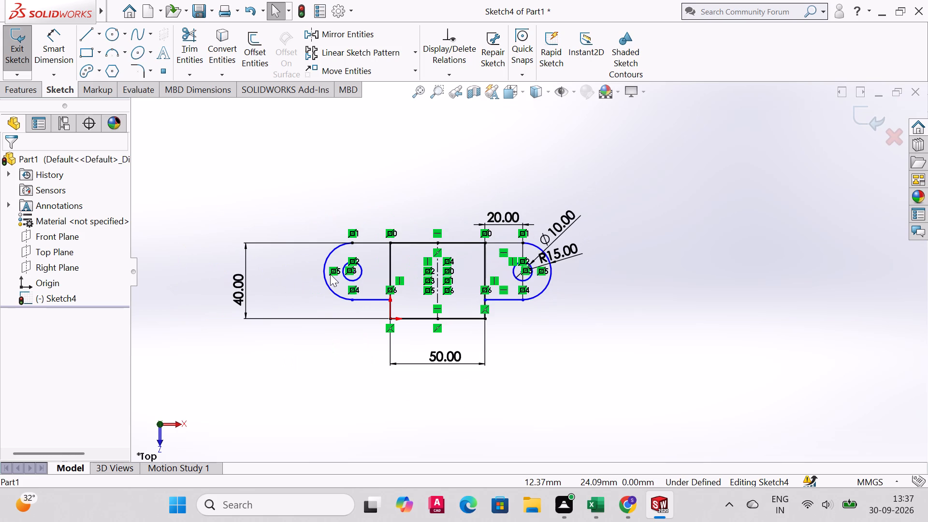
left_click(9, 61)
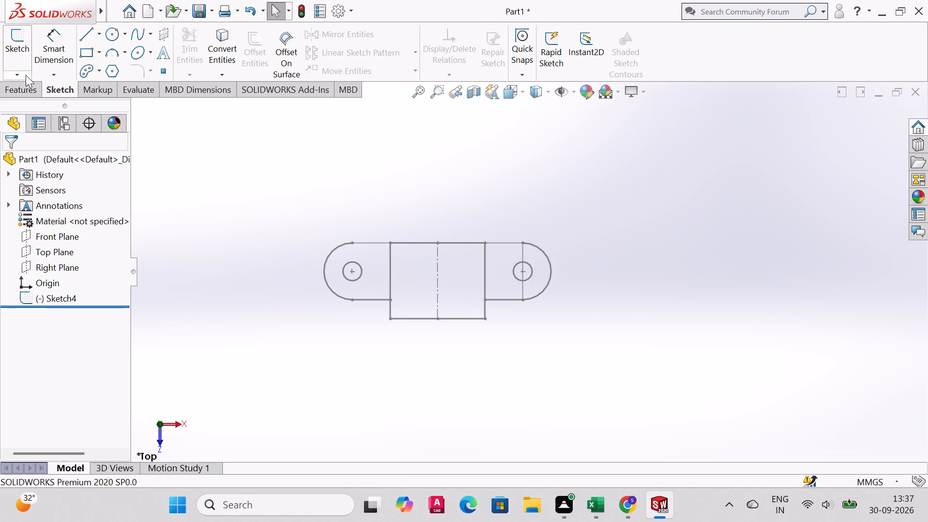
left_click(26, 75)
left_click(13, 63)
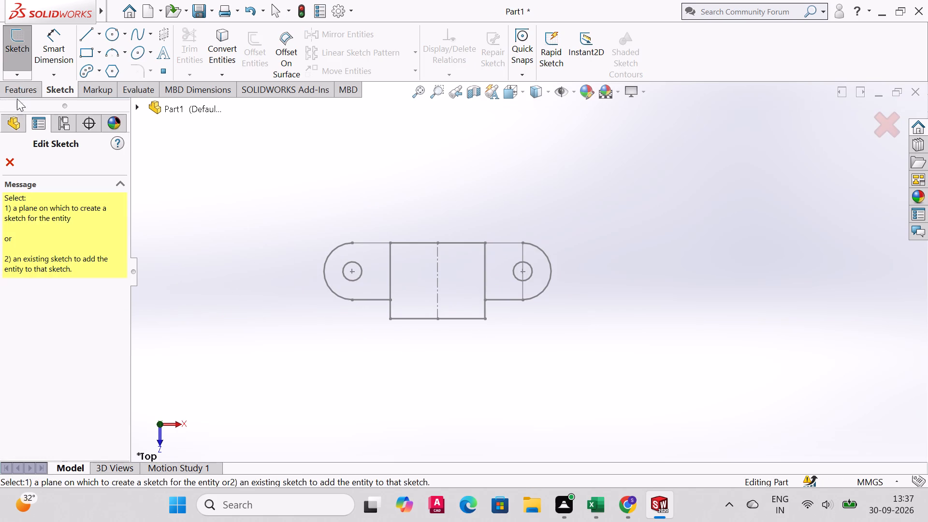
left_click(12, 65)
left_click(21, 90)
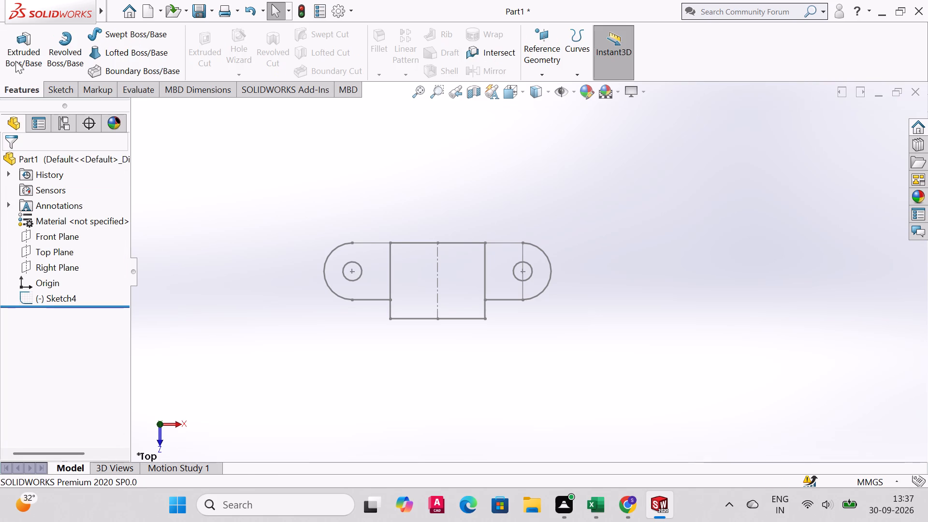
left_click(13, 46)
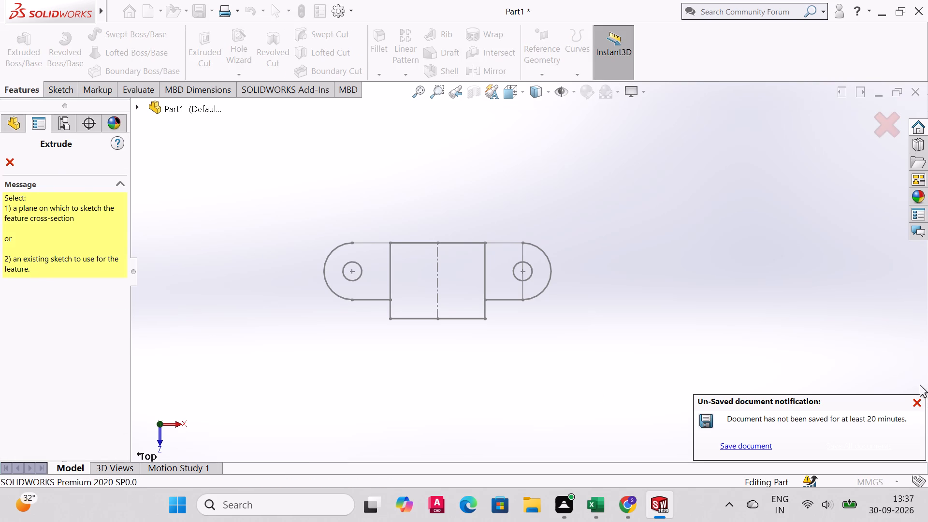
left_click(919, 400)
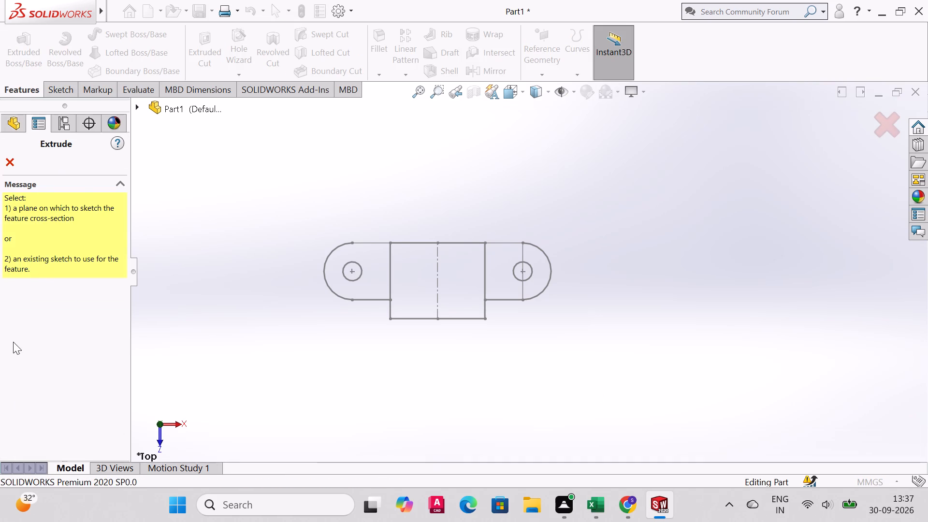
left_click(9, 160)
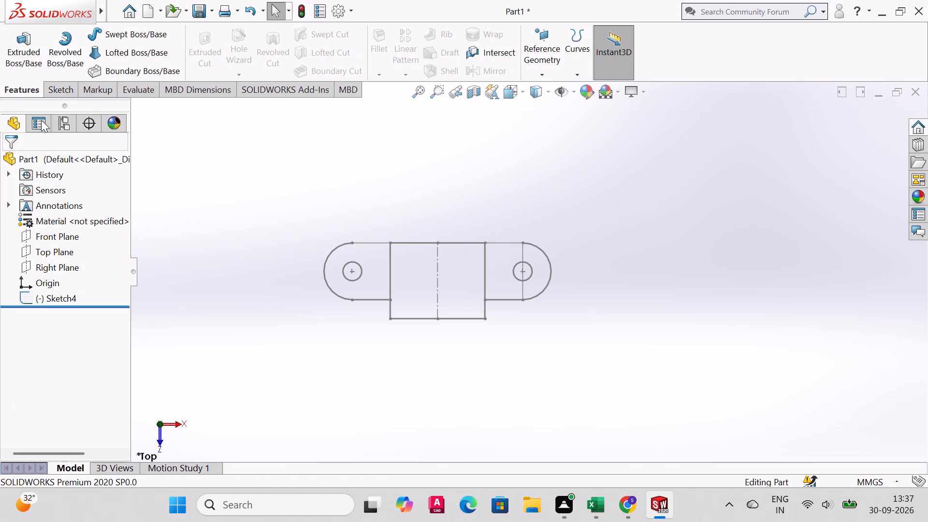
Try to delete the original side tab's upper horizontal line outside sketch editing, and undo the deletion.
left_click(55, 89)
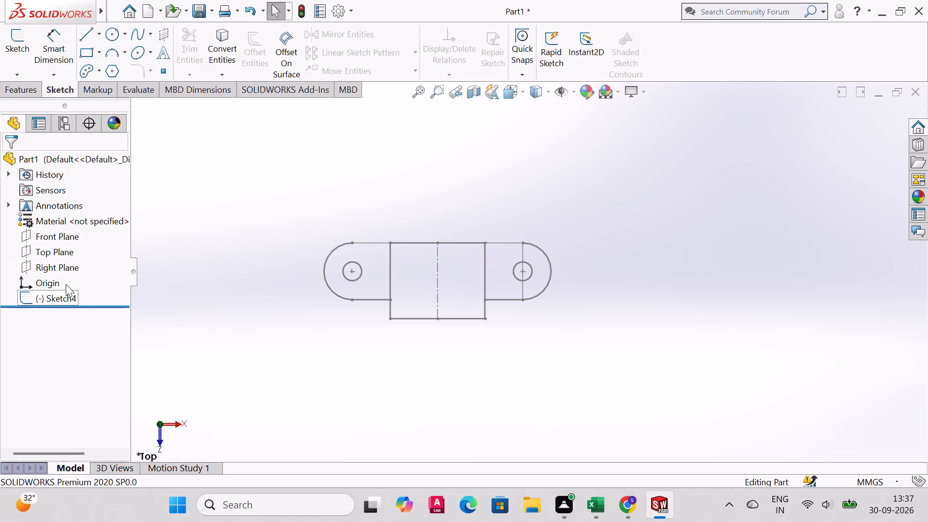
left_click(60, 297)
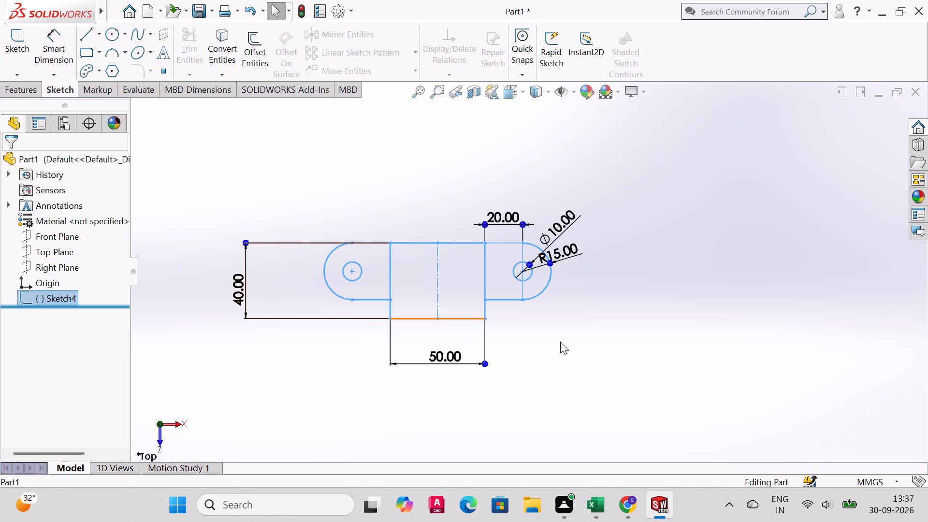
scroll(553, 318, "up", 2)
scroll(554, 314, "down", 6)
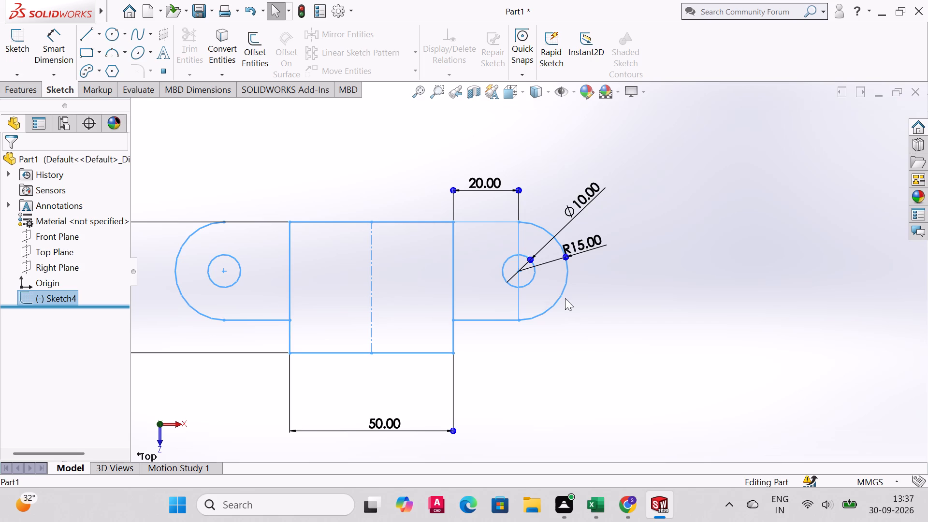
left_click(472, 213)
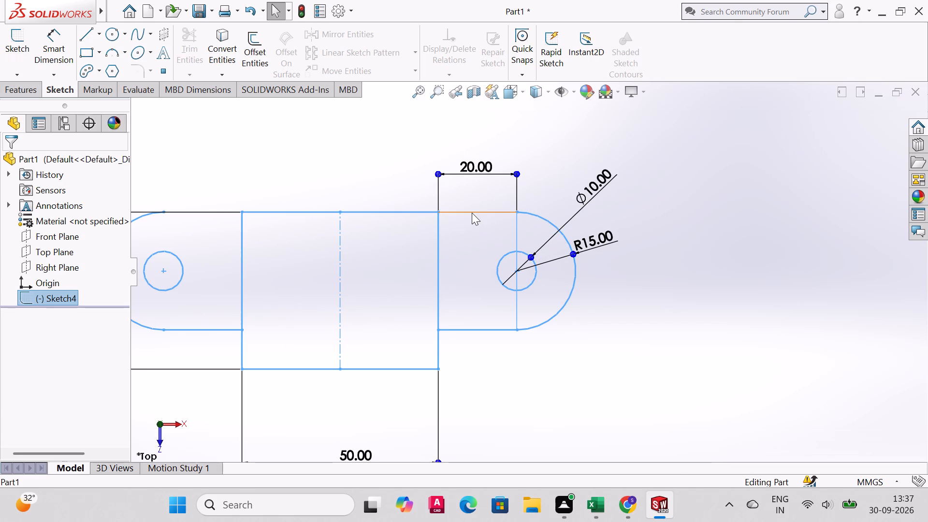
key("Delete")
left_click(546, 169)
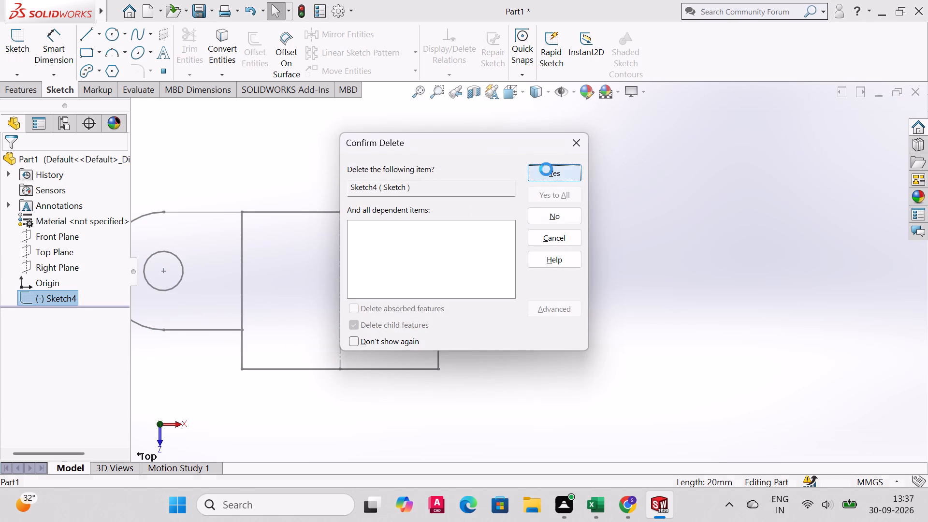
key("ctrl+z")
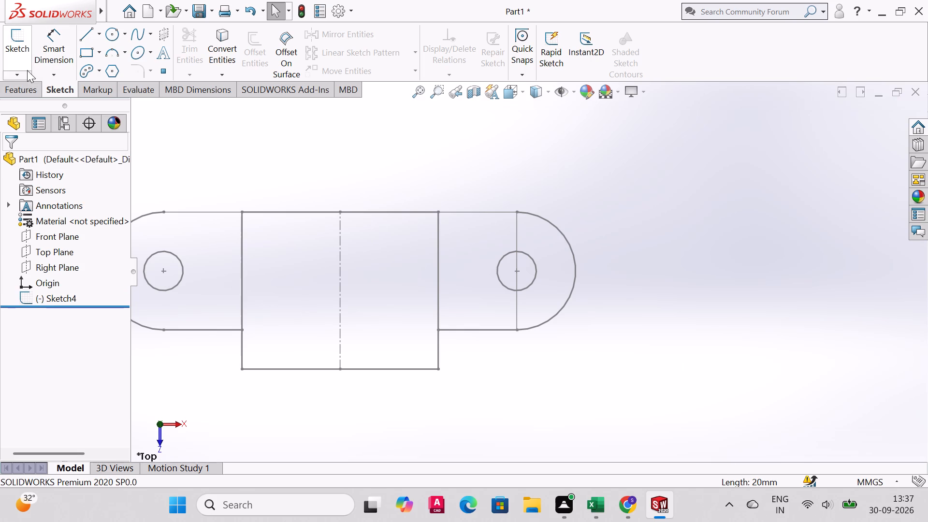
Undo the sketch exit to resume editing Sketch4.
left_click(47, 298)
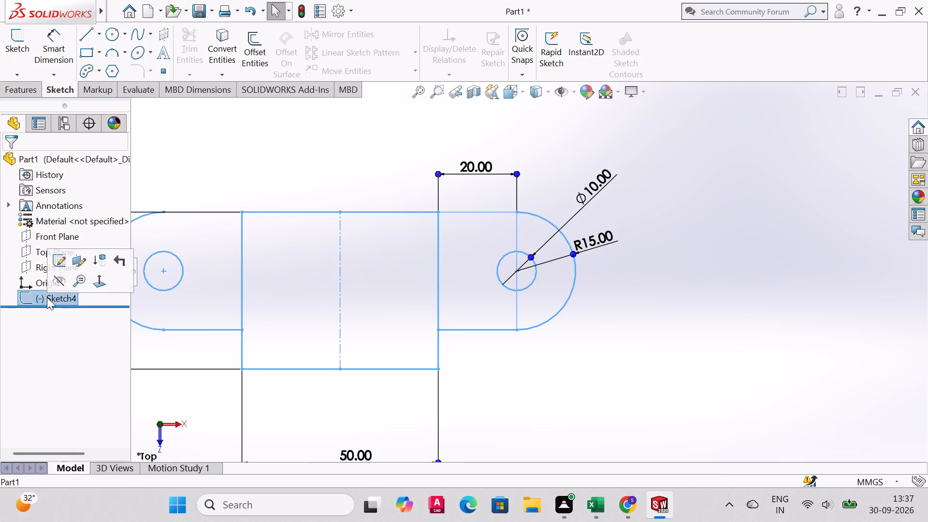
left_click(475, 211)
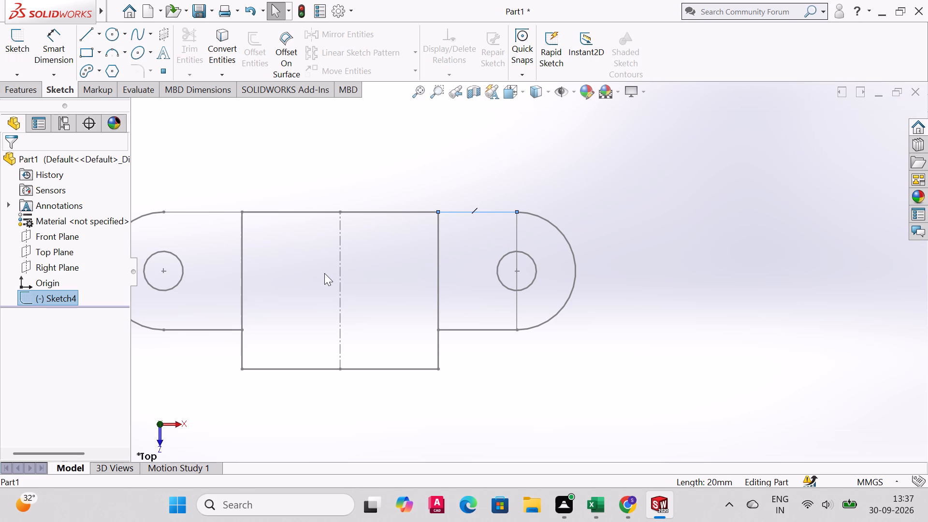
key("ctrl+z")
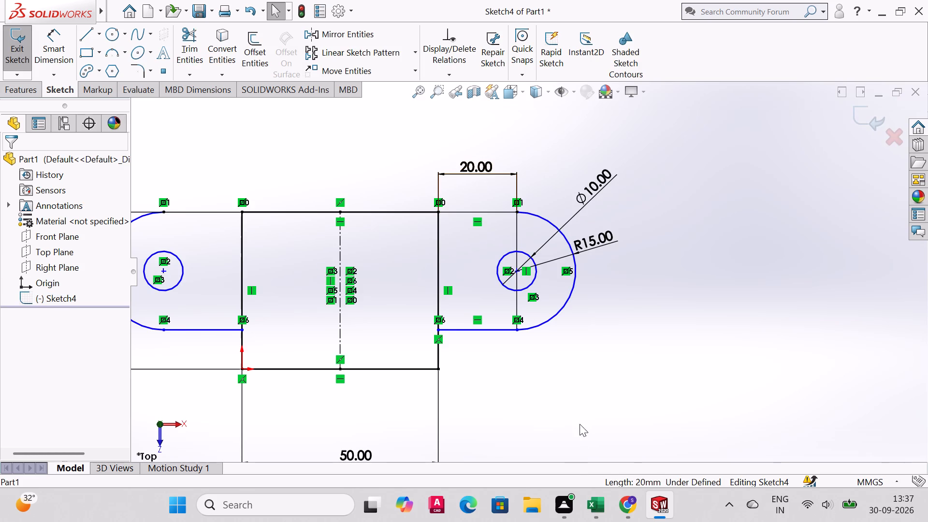
Delete the R15 outer arc of the original side tab.
left_click(550, 317)
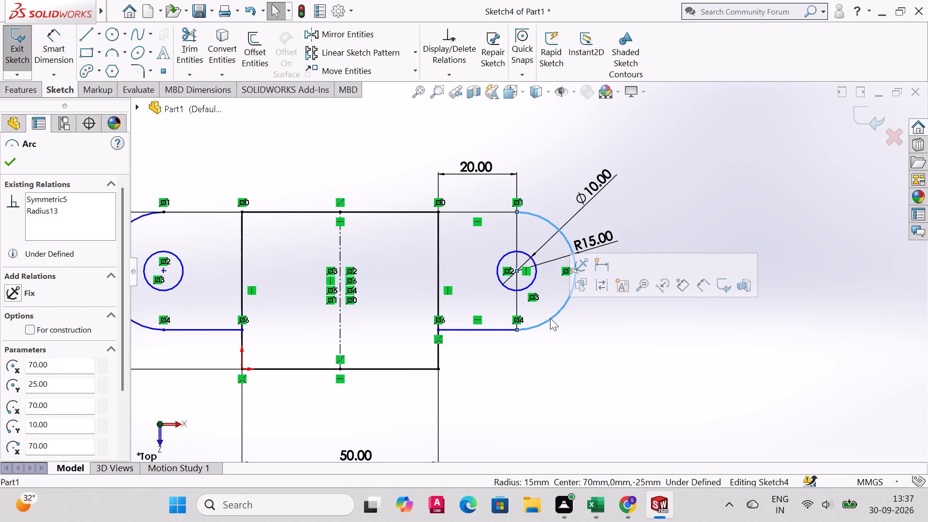
key("Delete")
left_click(371, 250)
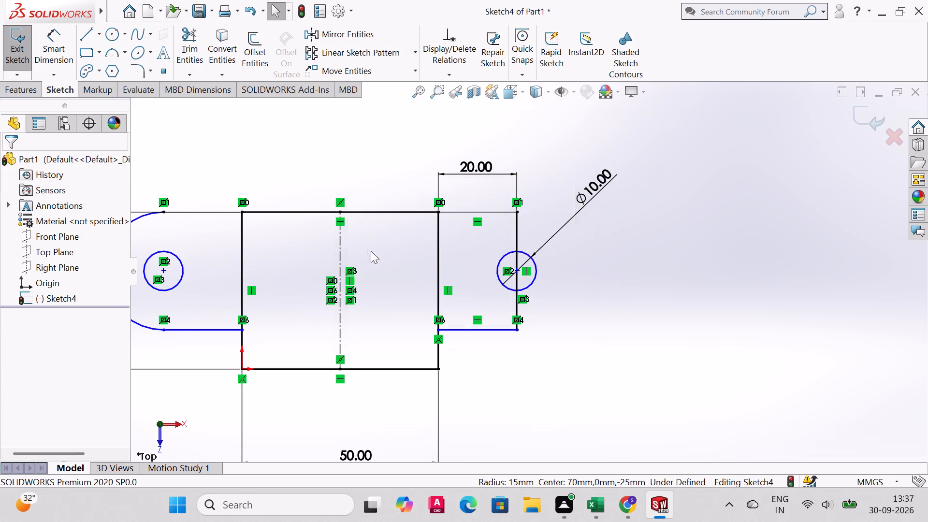
Delete the original side tab's lower horizontal line, vertical line through the hole centre, and upper horizontal line.
left_click(493, 327)
key("Delete")
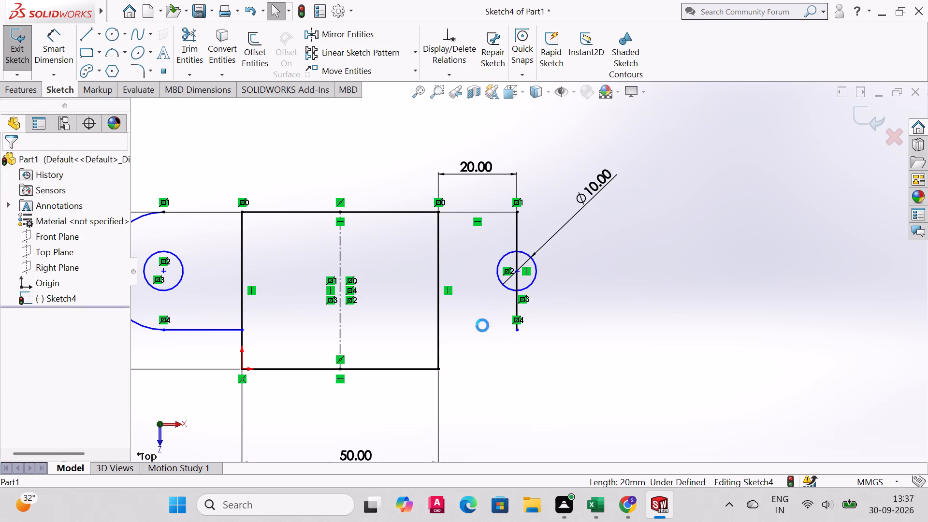
left_click(515, 233)
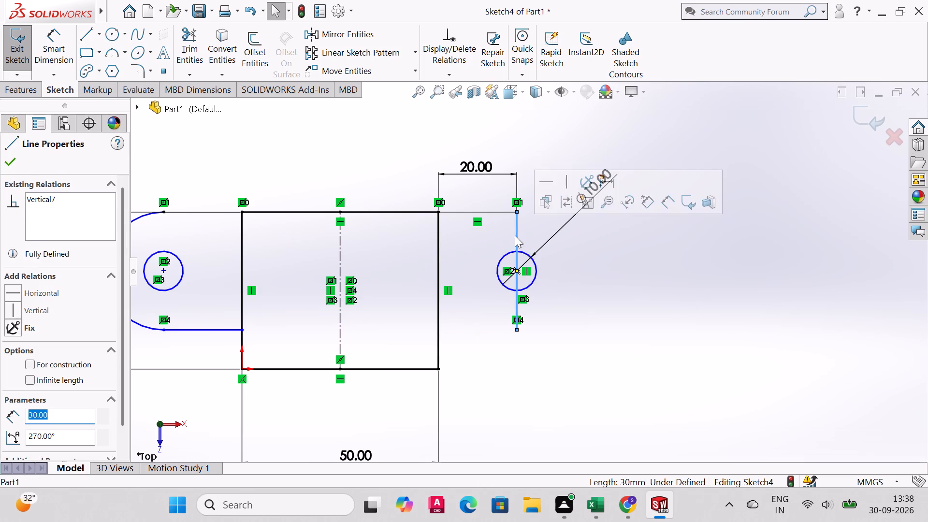
key("Delete")
left_click(488, 210)
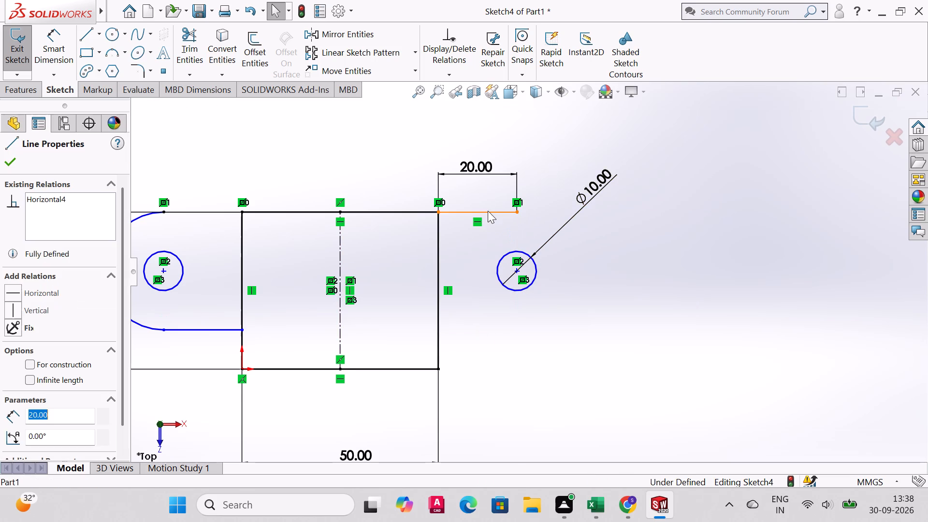
key("Delete")
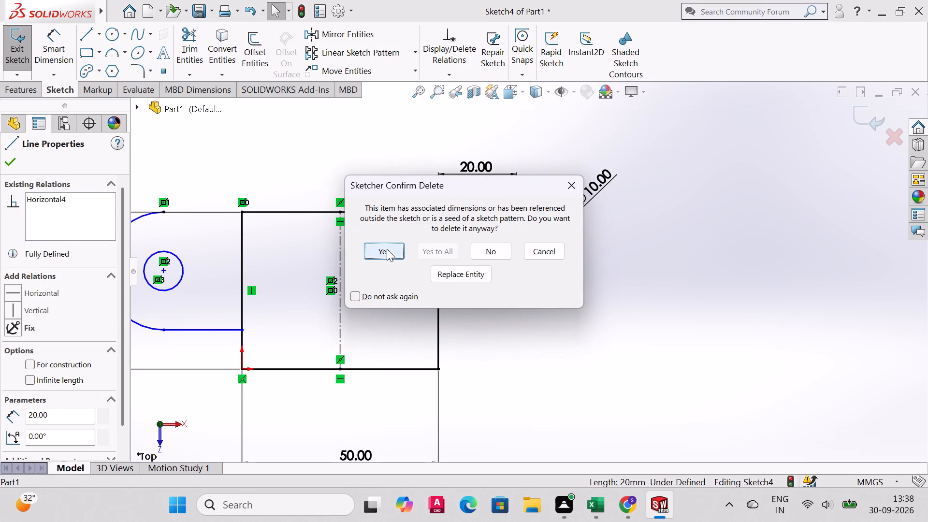
left_click(387, 249)
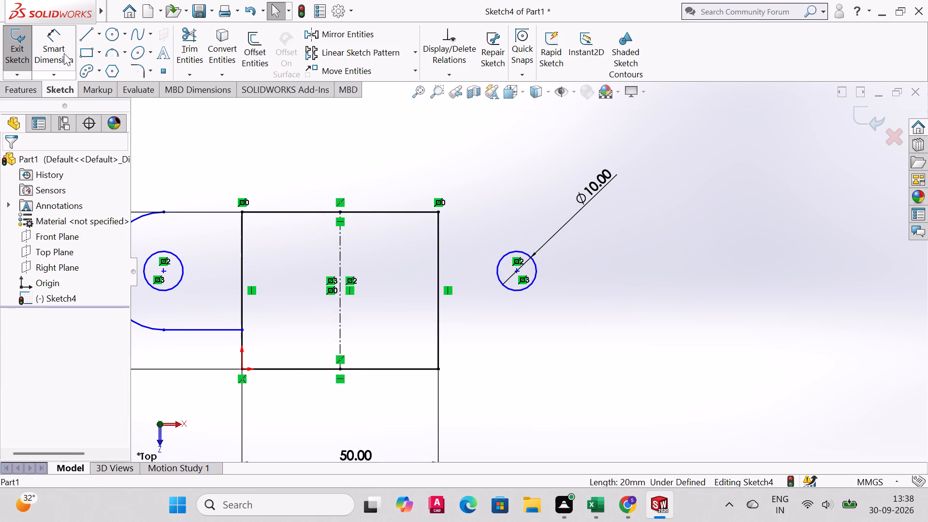
Redraw the tab outline with 20 mm upper and lower horizontal lines joined by two 15 mm vertical lines through the hole's centre.
left_click(82, 33)
left_click(439, 213)
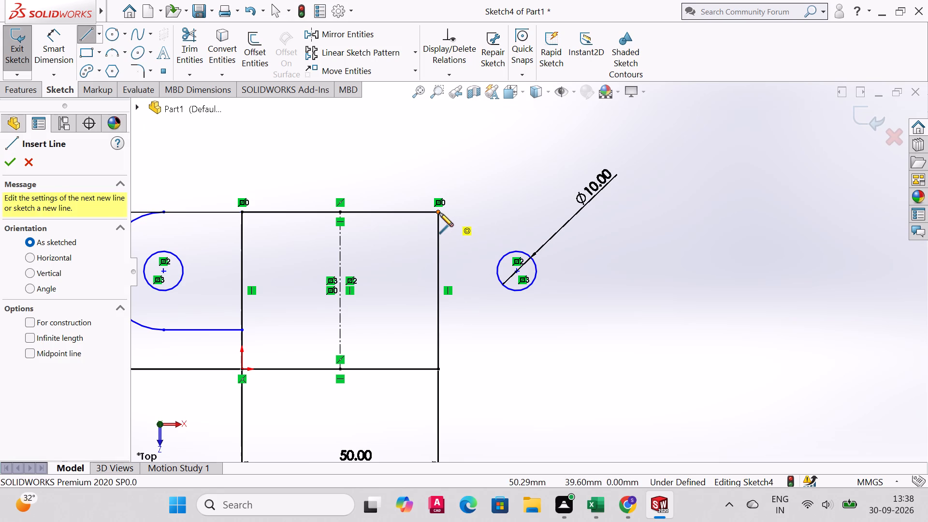
left_click(515, 211)
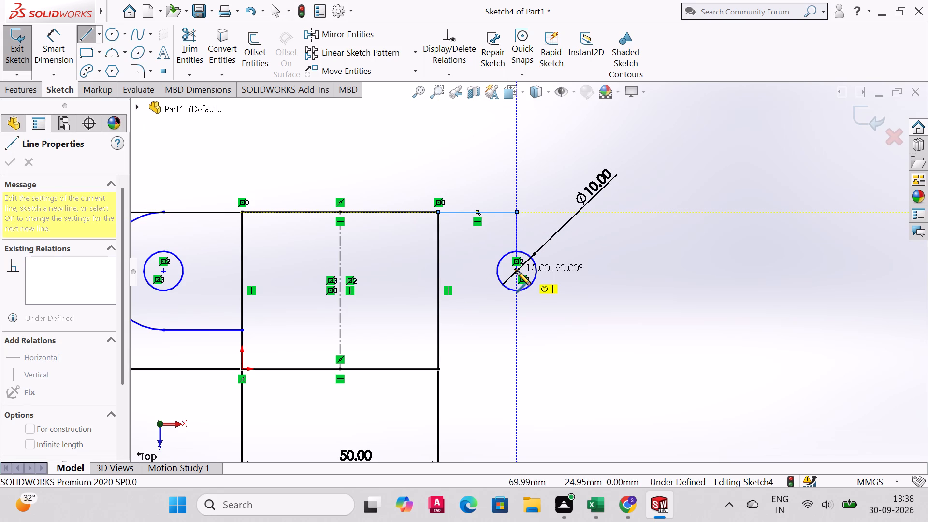
left_click(517, 271)
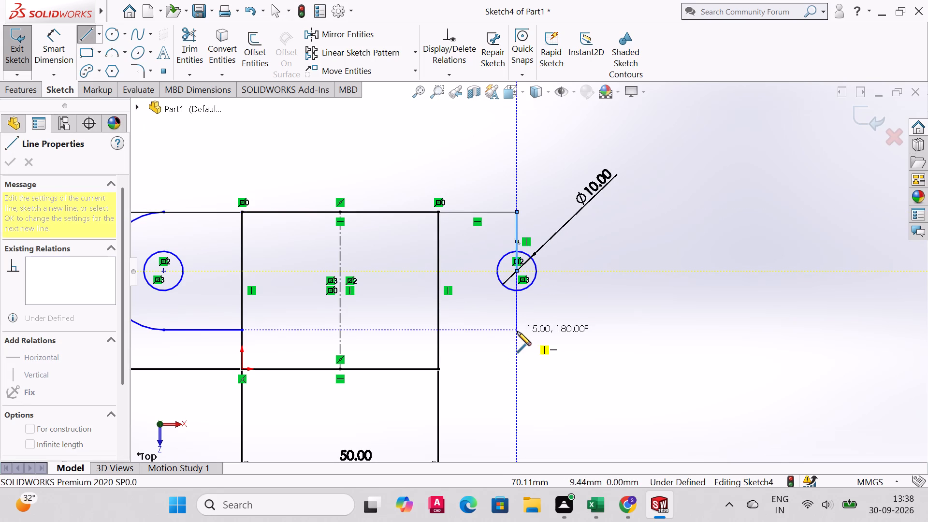
left_click(517, 329)
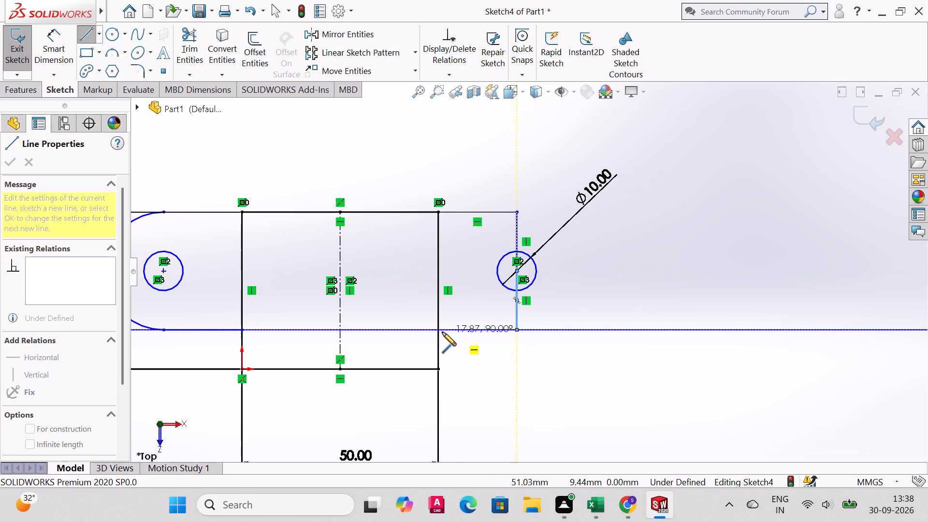
left_click(437, 332)
right_click(472, 329)
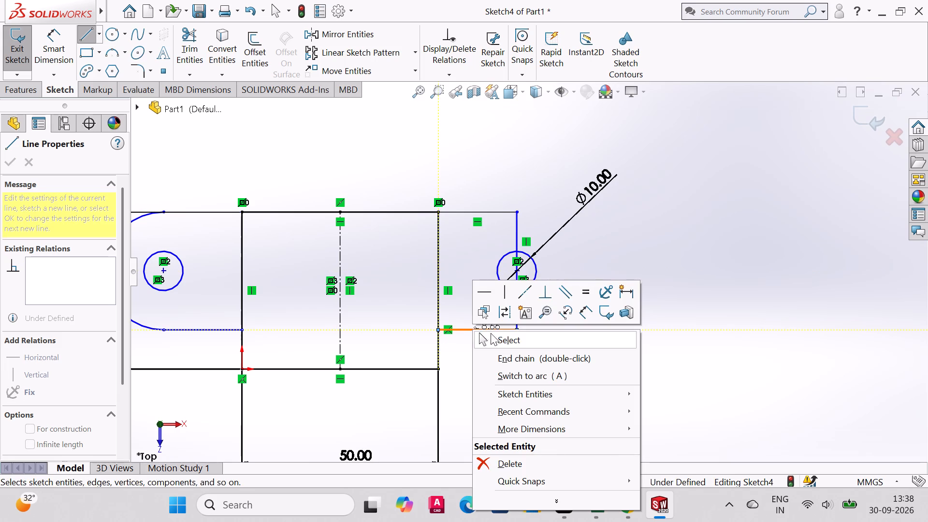
left_click(496, 333)
Sketch an R15 circle concentric with the 10 mm hole, reaching the corner of the redrawn tab's lower line.
left_click(114, 41)
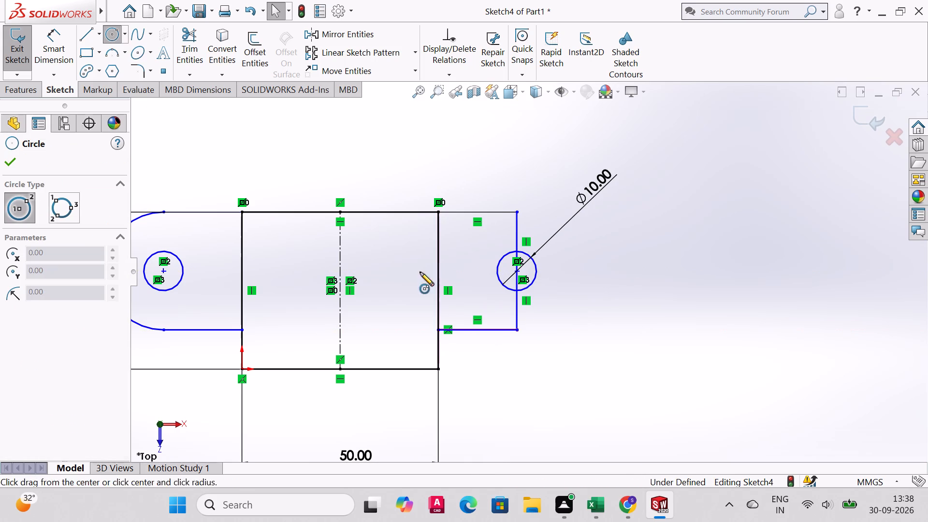
left_click(516, 272)
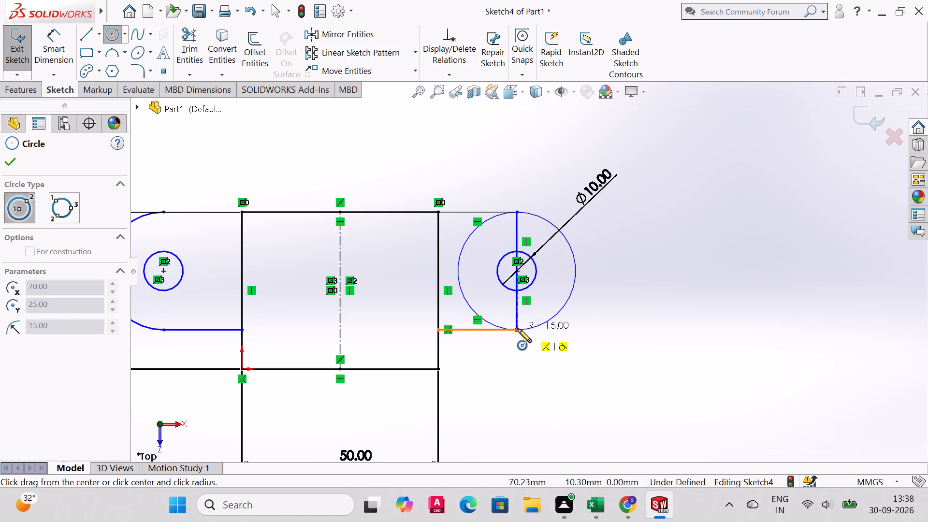
left_click(518, 329)
right_click(518, 325)
left_click(562, 334)
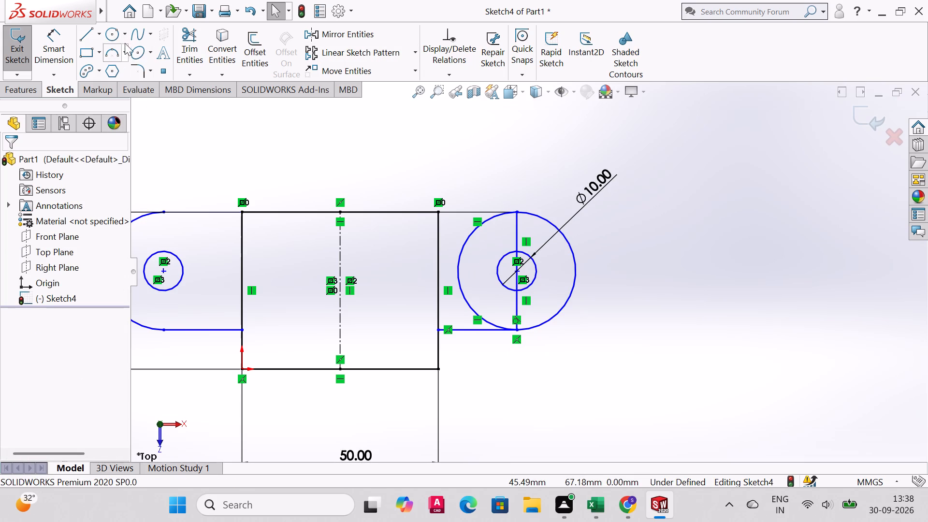
Trim away the R15 circle's inner half and all vertical line segments through the hole, leaving the rounded tab outline.
left_click(190, 39)
left_click_drag(459, 237, 467, 245)
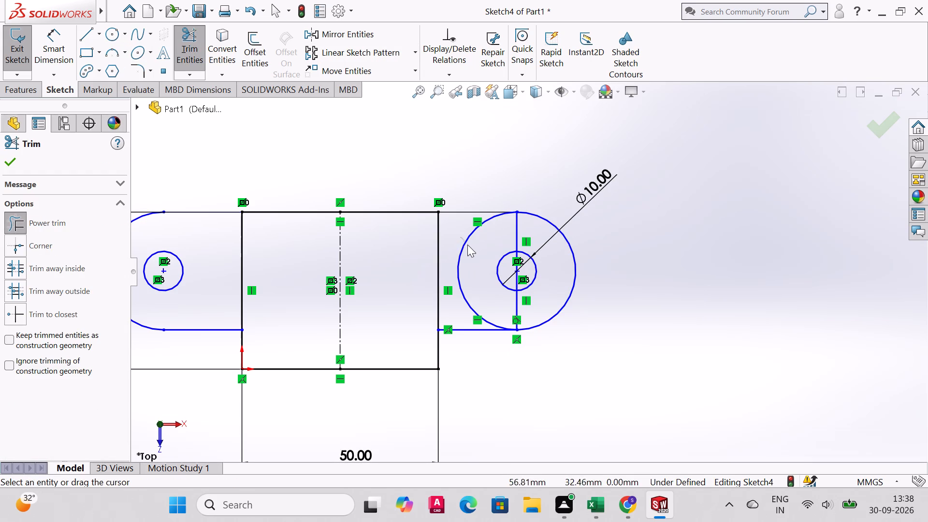
left_click_drag(467, 245, 469, 246)
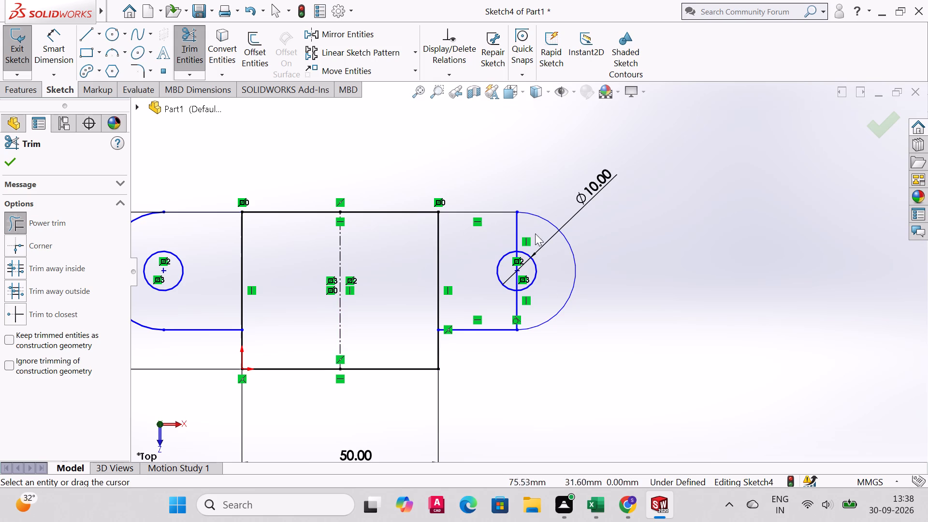
left_click_drag(507, 225, 527, 225)
left_click_drag(507, 305, 518, 304)
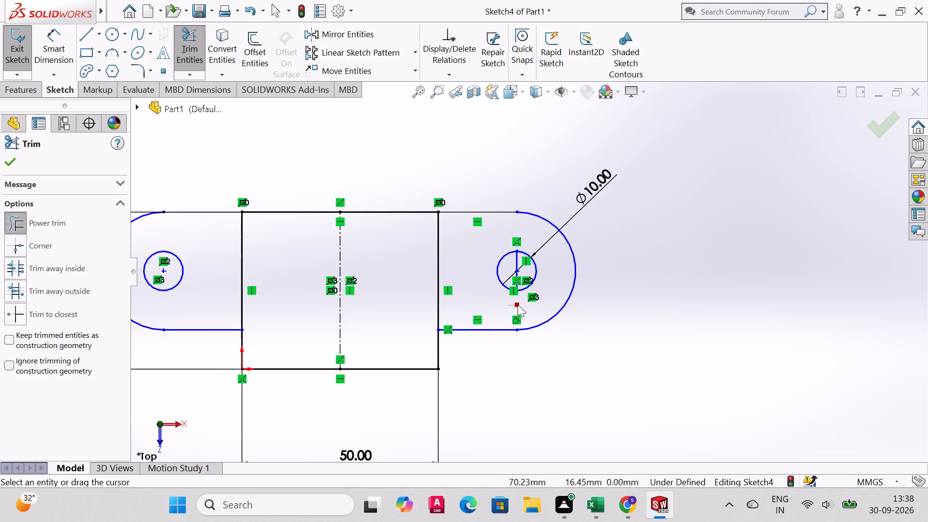
left_click_drag(518, 304, 519, 304)
left_click_drag(511, 261, 524, 259)
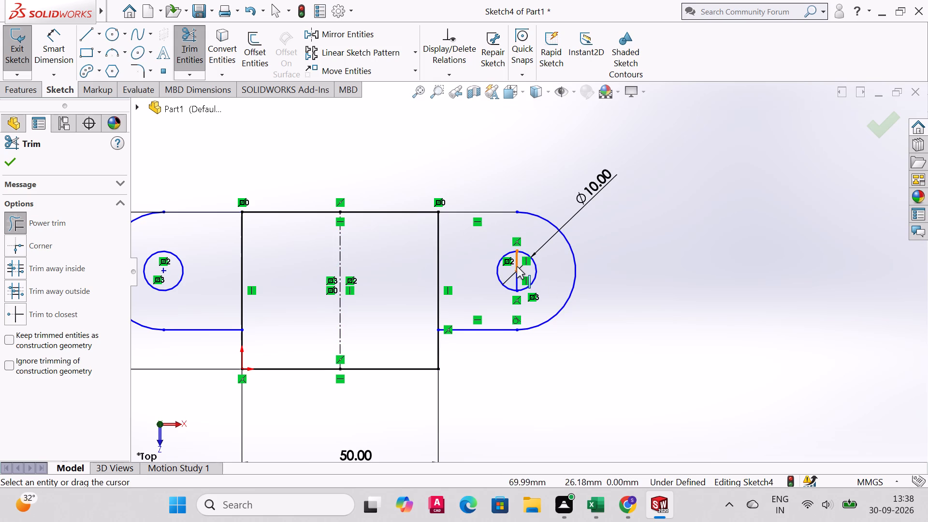
left_click_drag(513, 266, 518, 261)
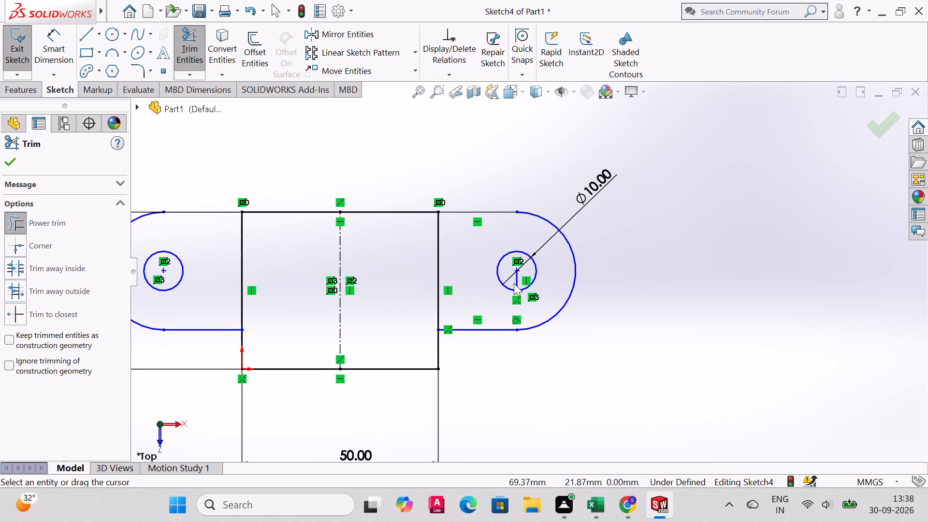
left_click_drag(514, 283, 518, 279)
Add a radius dimension to the redrawn tab's outer arc.
left_click(51, 45)
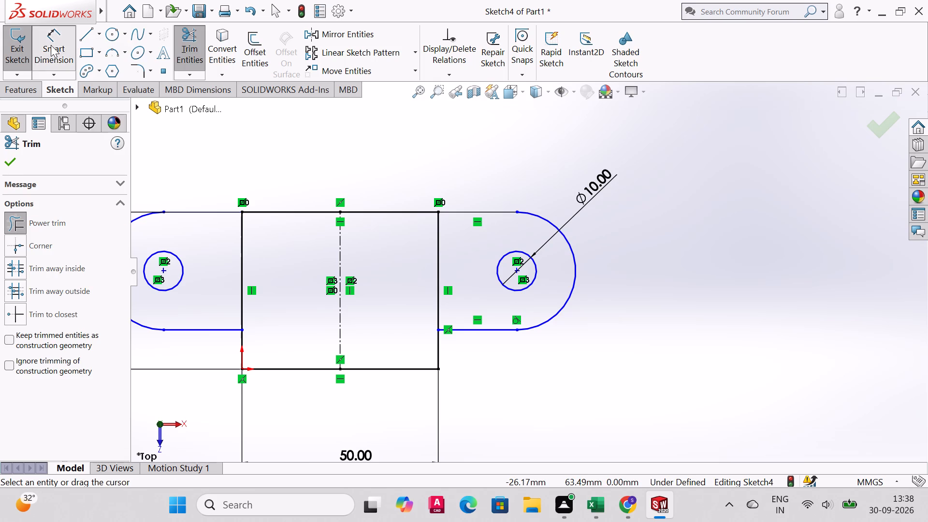
left_click(573, 257)
left_click(596, 242)
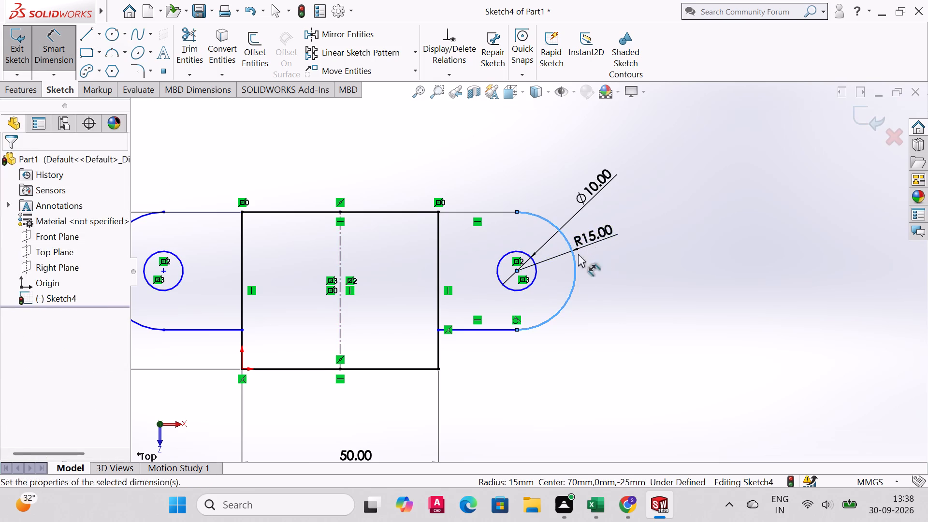
left_click(537, 221)
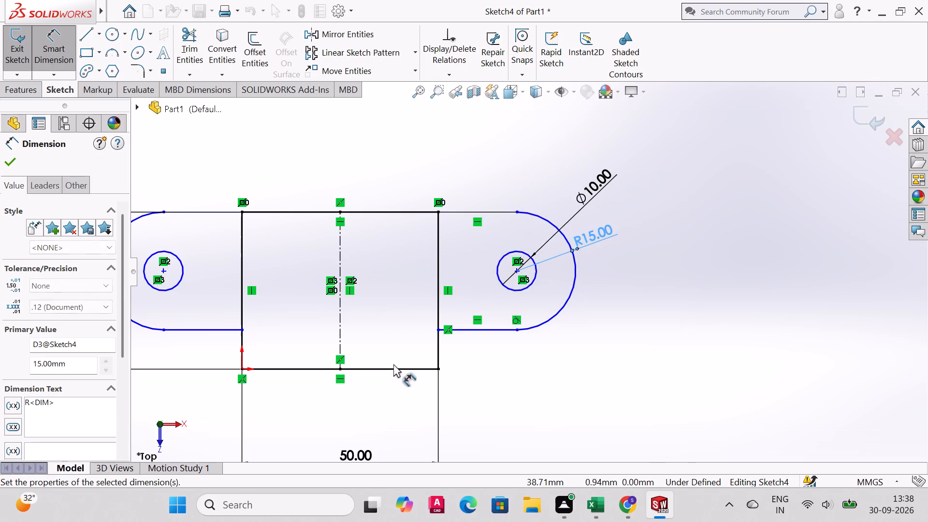
Extrude both halves of the central 50 x 40 mm rectangle as a 60 mm blind boss.
scroll(393, 354, "down", 3)
scroll(338, 346, "up", 4)
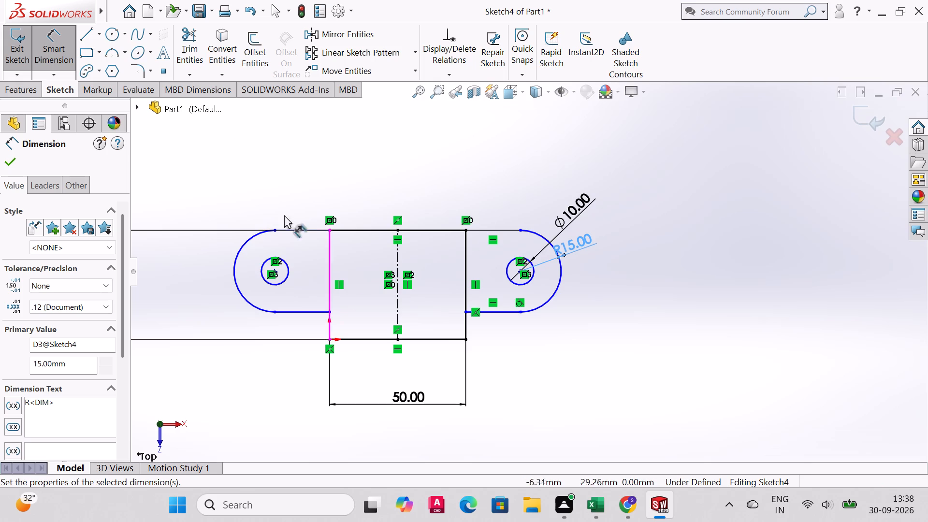
left_click(19, 88)
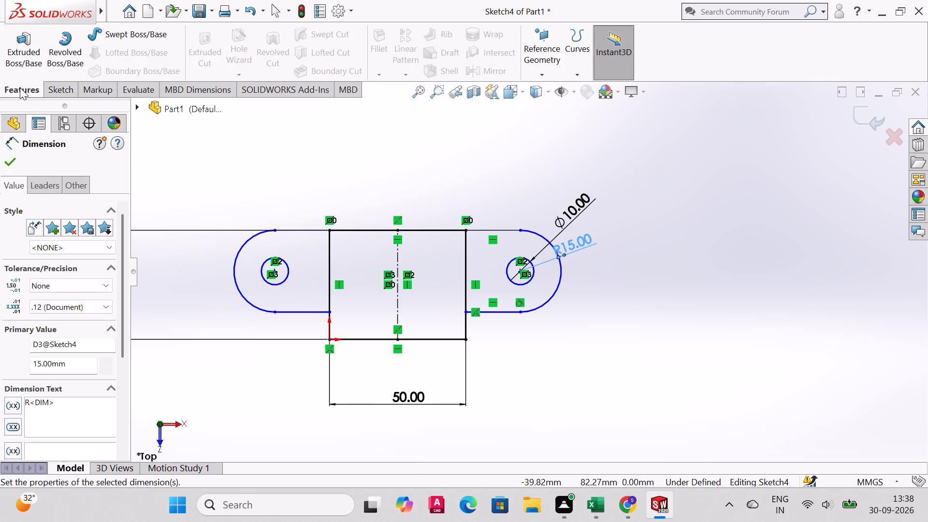
left_click(22, 58)
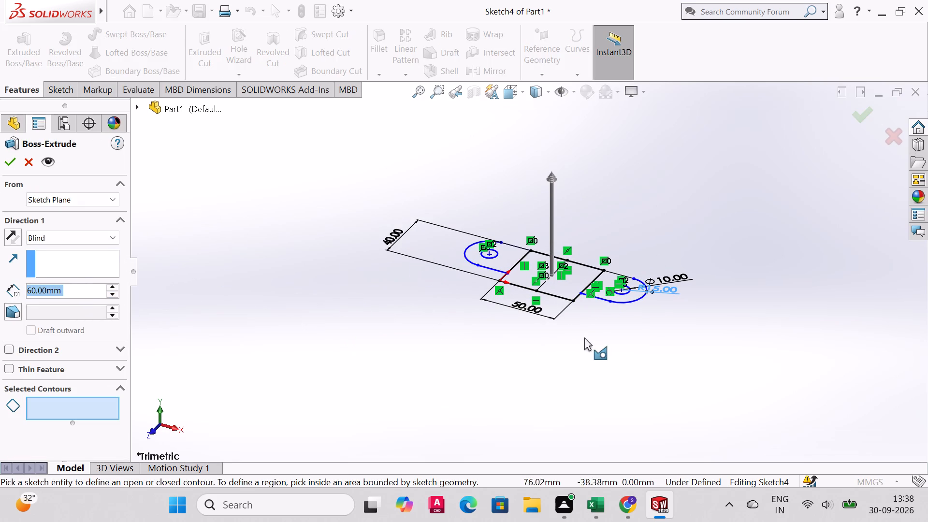
left_click(565, 287)
left_click(525, 273)
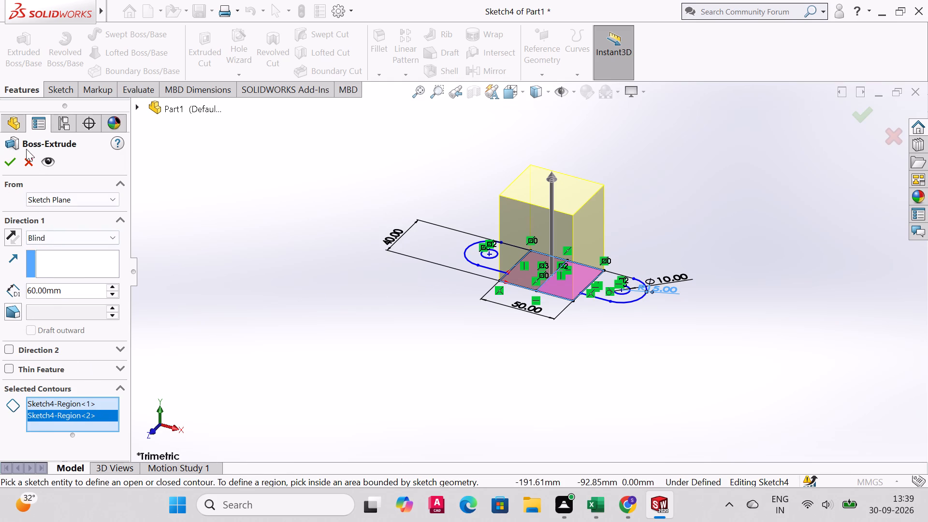
left_click(13, 166)
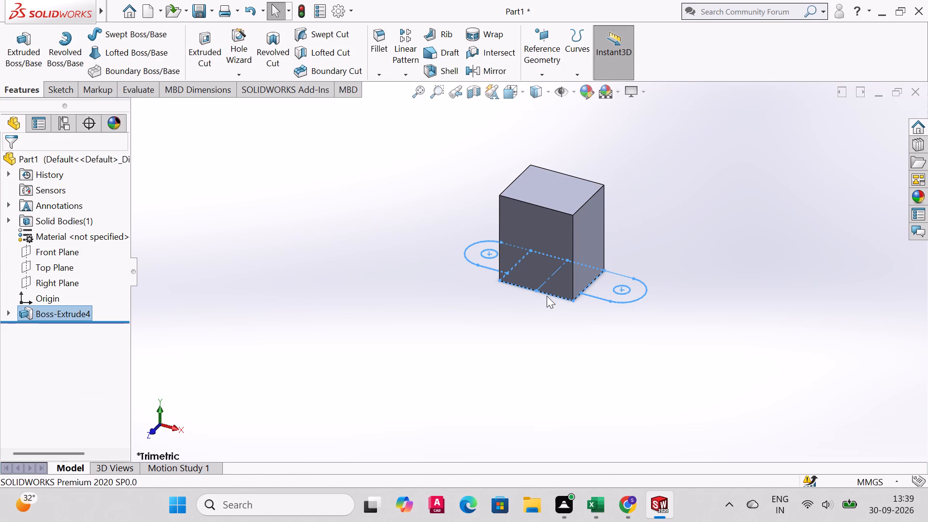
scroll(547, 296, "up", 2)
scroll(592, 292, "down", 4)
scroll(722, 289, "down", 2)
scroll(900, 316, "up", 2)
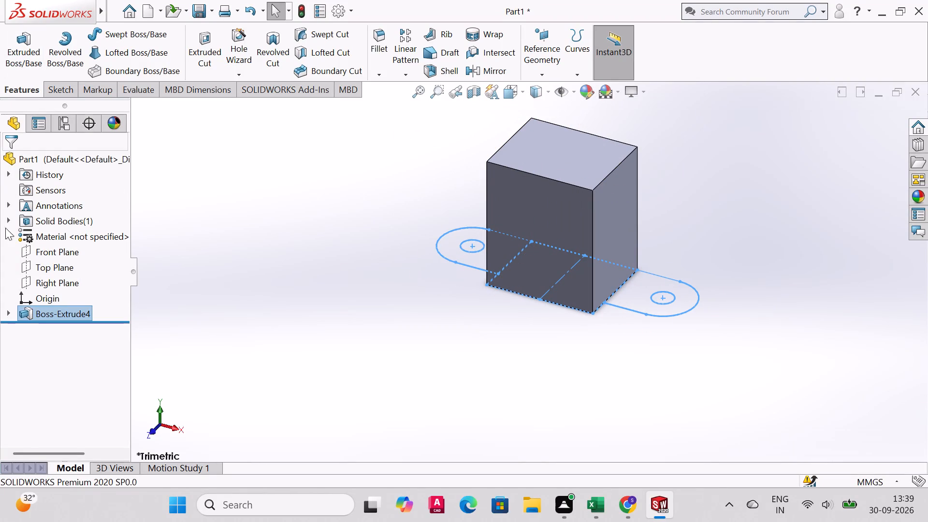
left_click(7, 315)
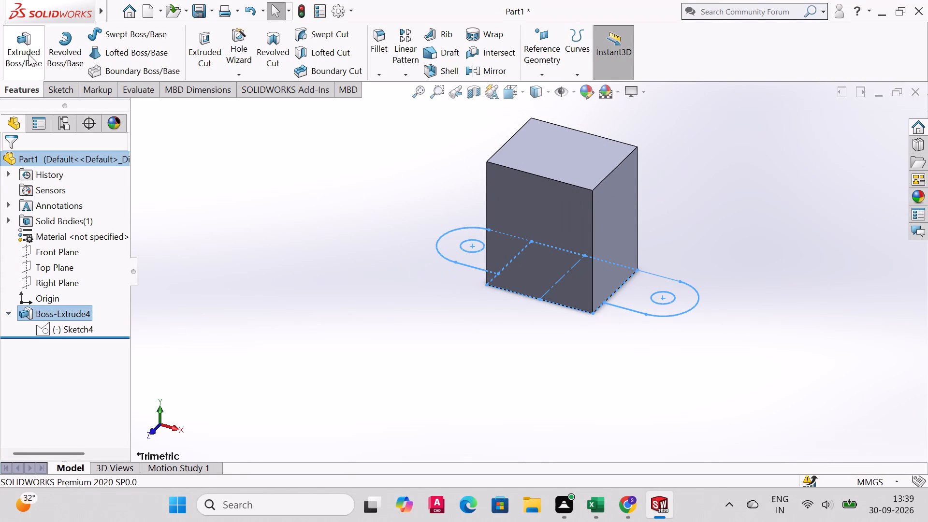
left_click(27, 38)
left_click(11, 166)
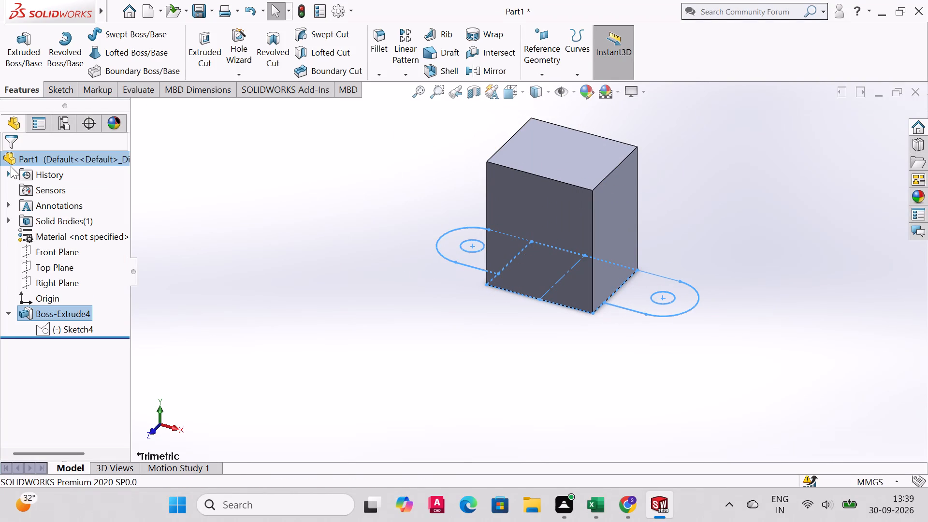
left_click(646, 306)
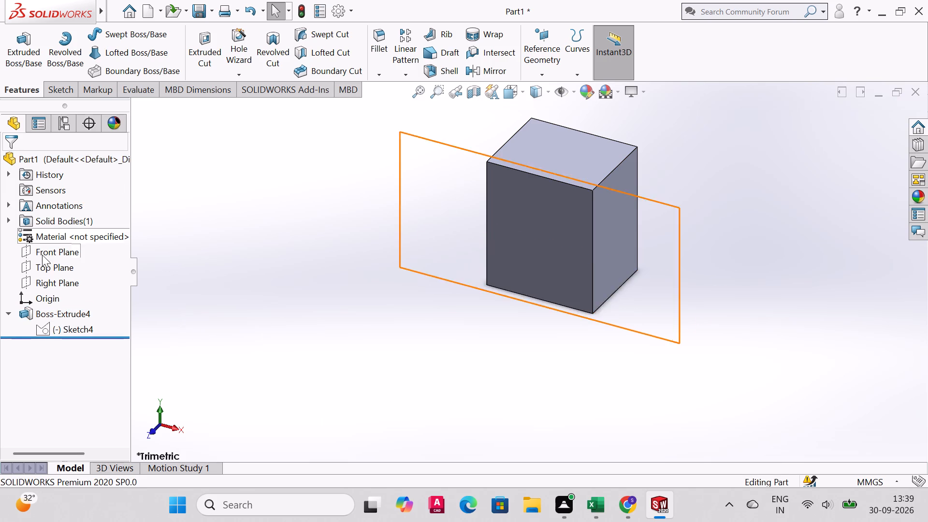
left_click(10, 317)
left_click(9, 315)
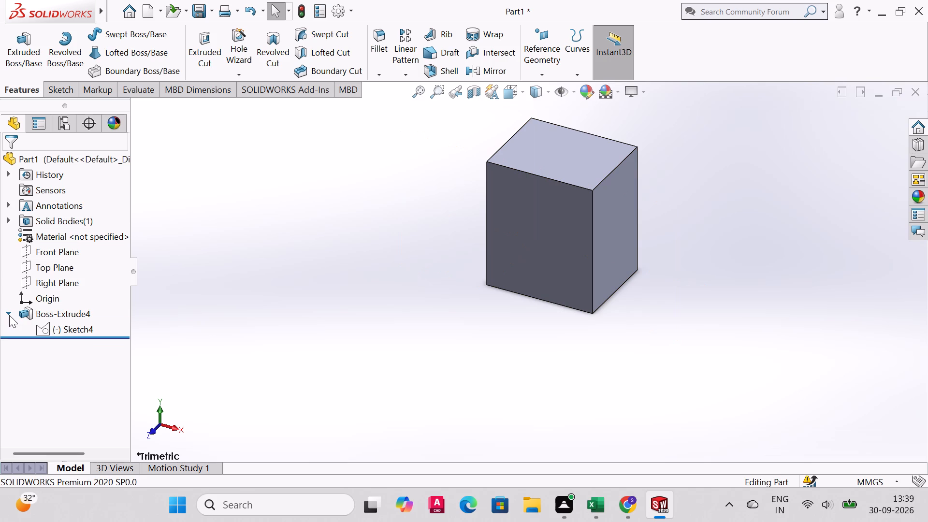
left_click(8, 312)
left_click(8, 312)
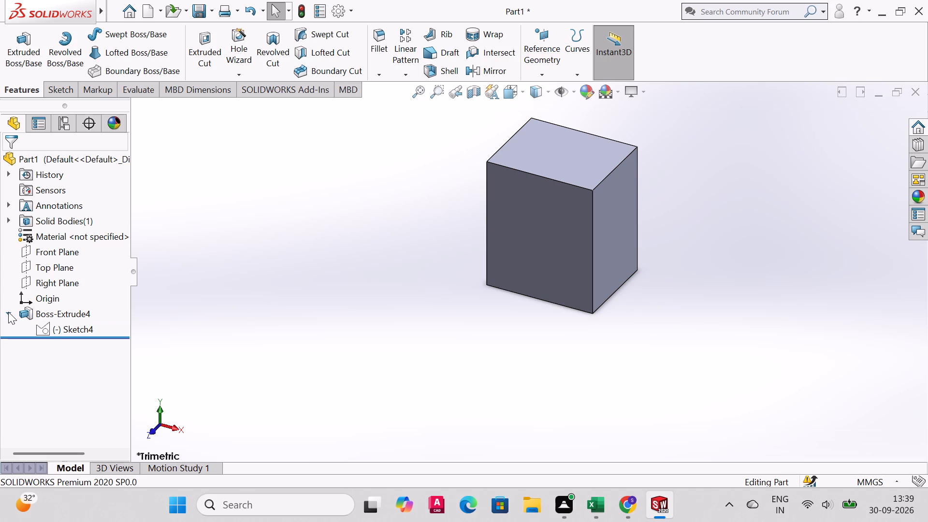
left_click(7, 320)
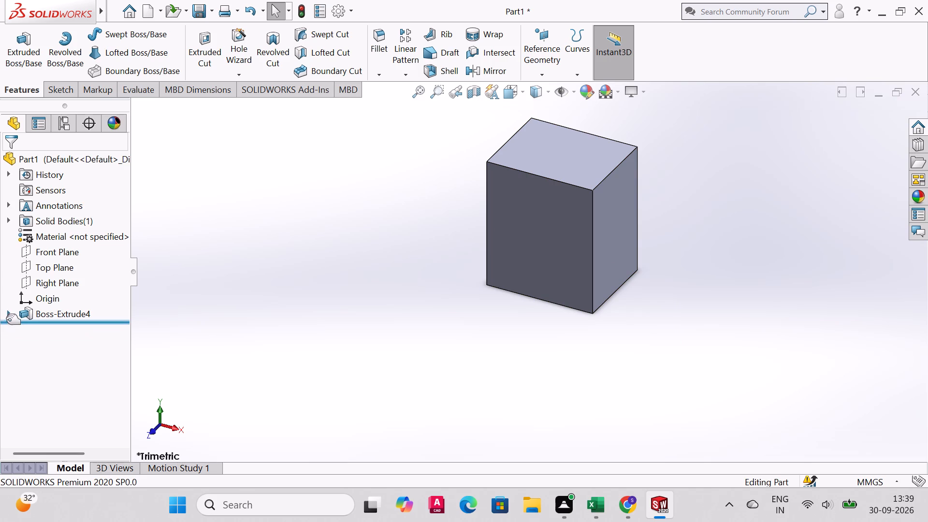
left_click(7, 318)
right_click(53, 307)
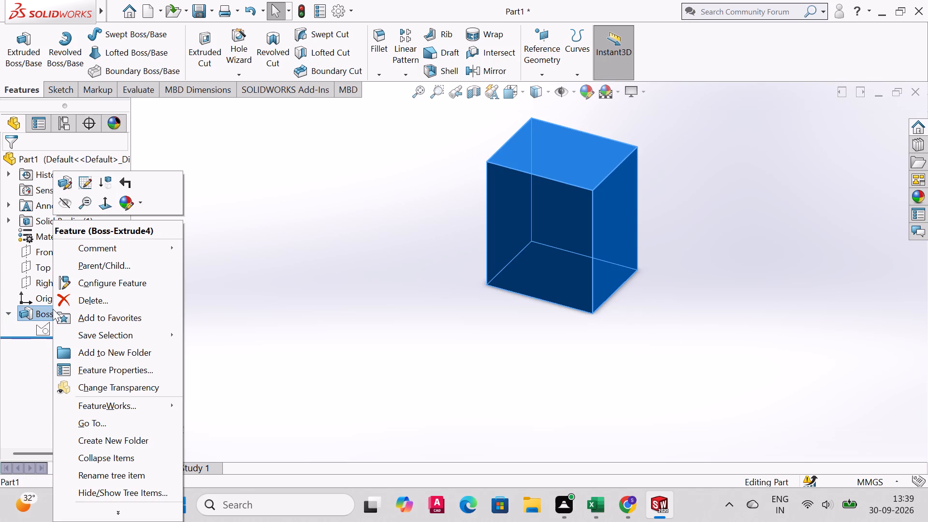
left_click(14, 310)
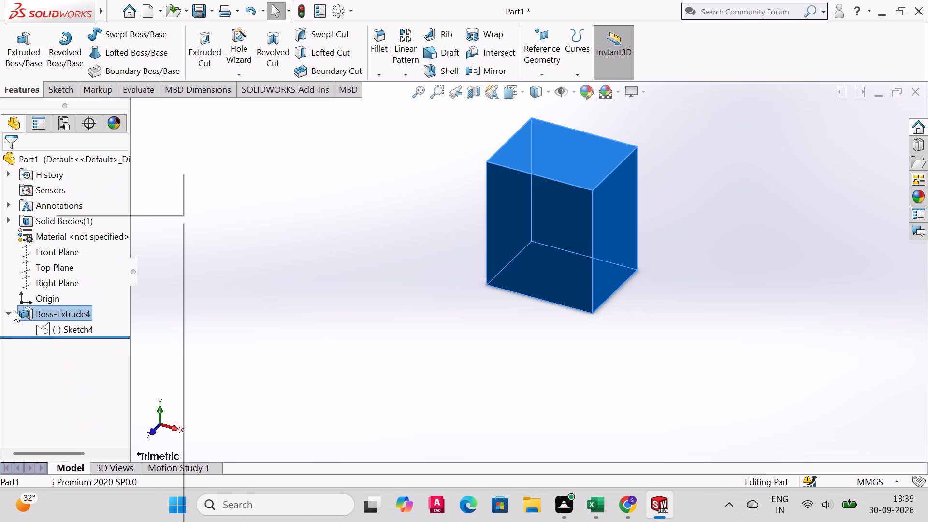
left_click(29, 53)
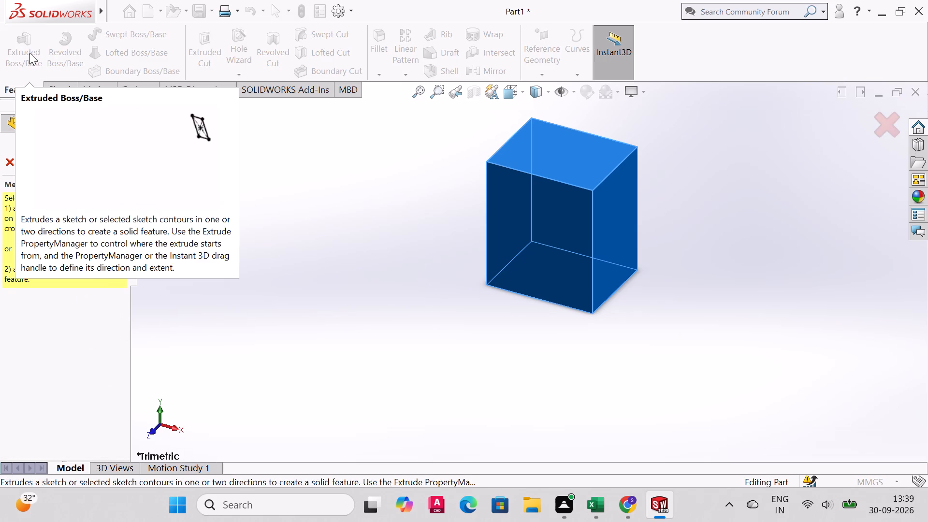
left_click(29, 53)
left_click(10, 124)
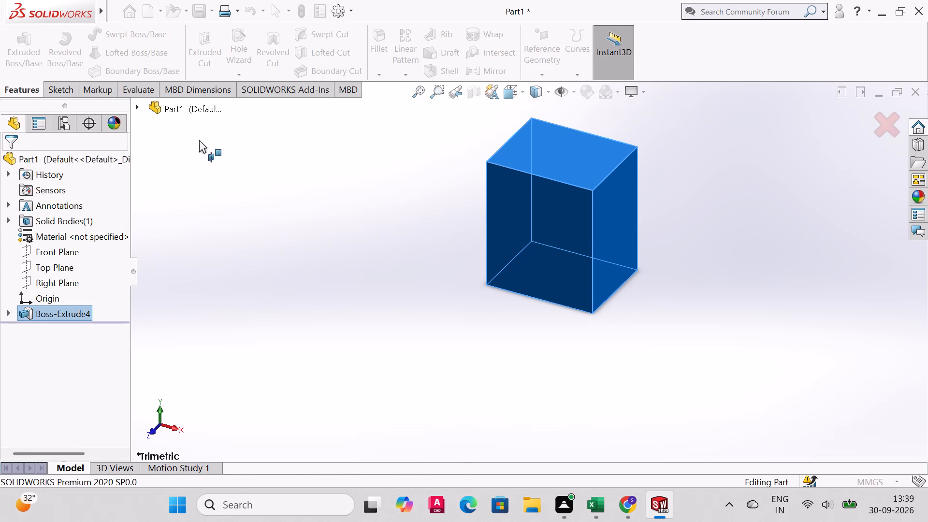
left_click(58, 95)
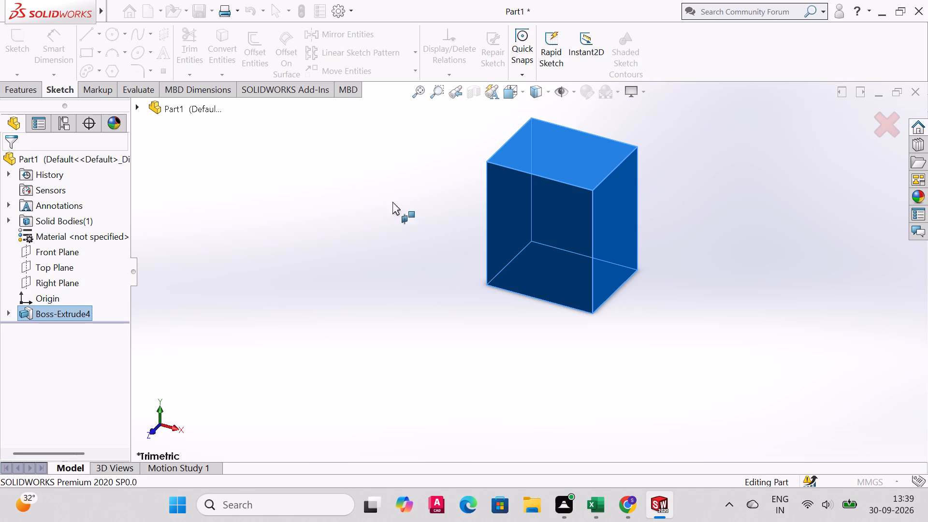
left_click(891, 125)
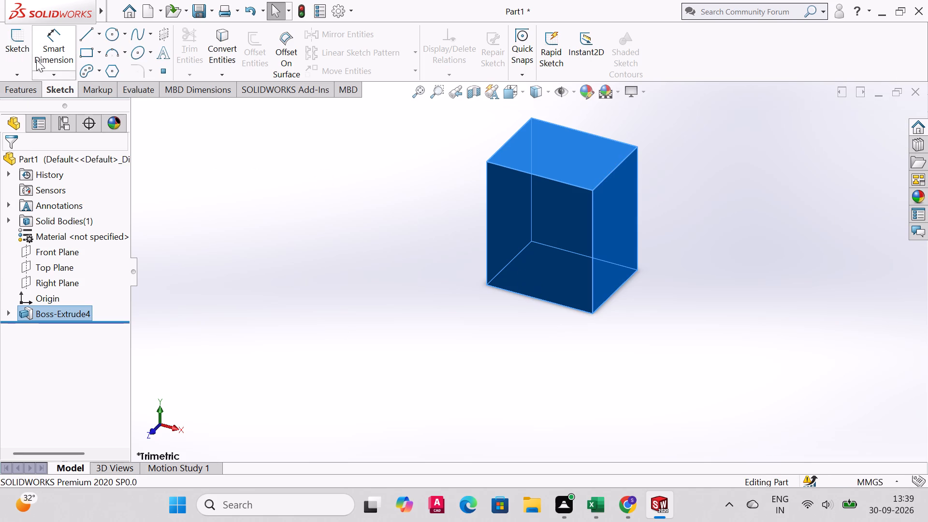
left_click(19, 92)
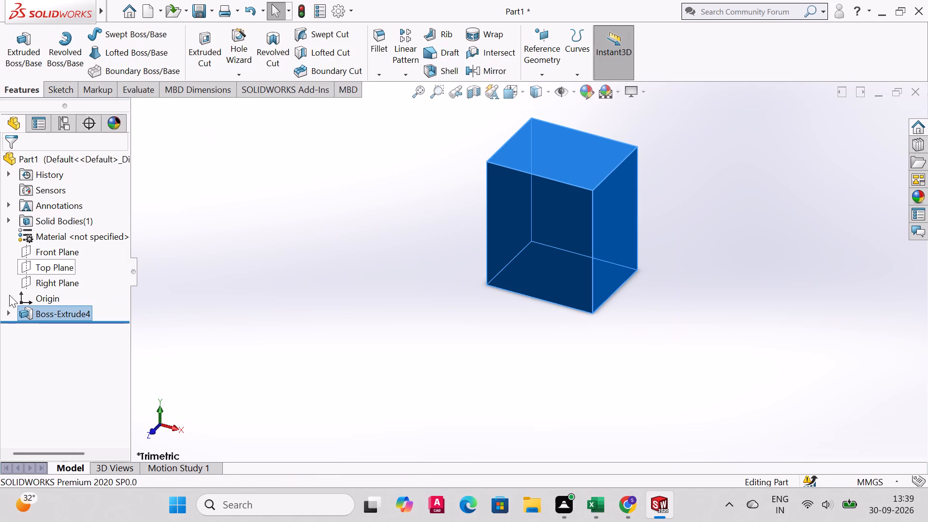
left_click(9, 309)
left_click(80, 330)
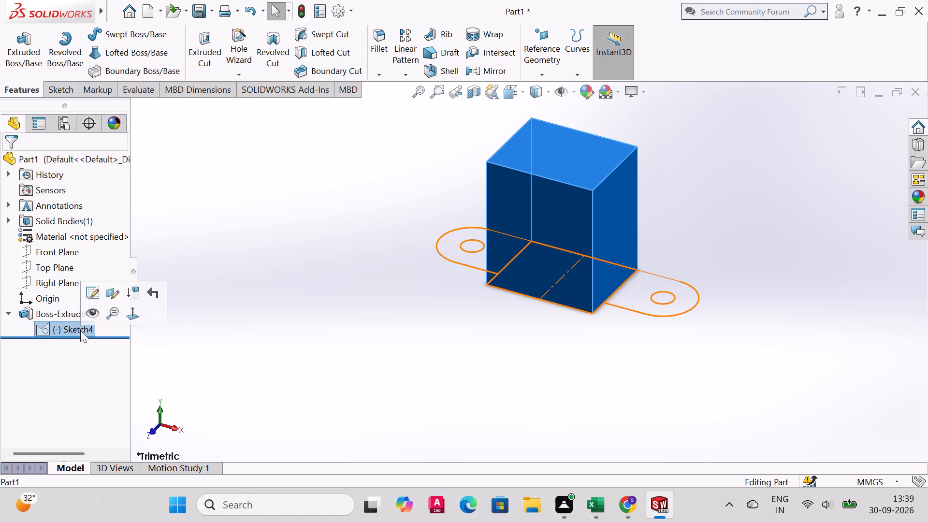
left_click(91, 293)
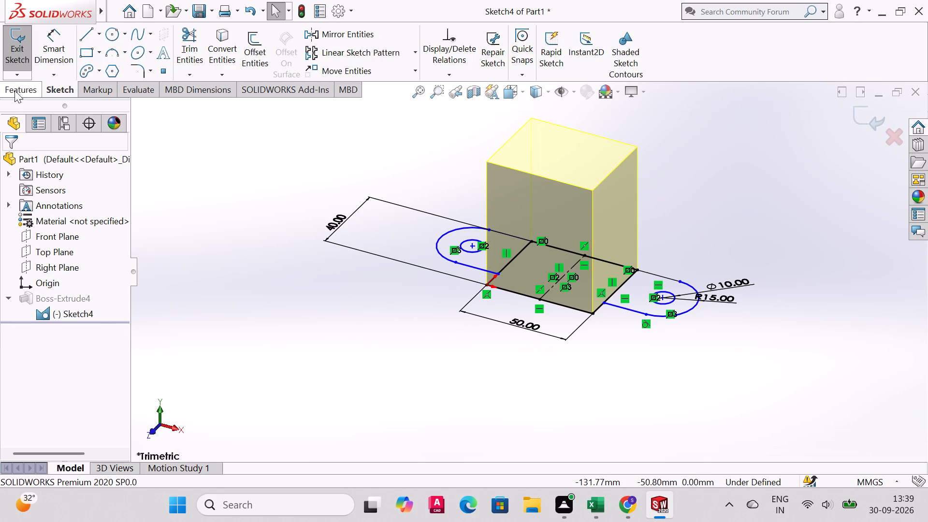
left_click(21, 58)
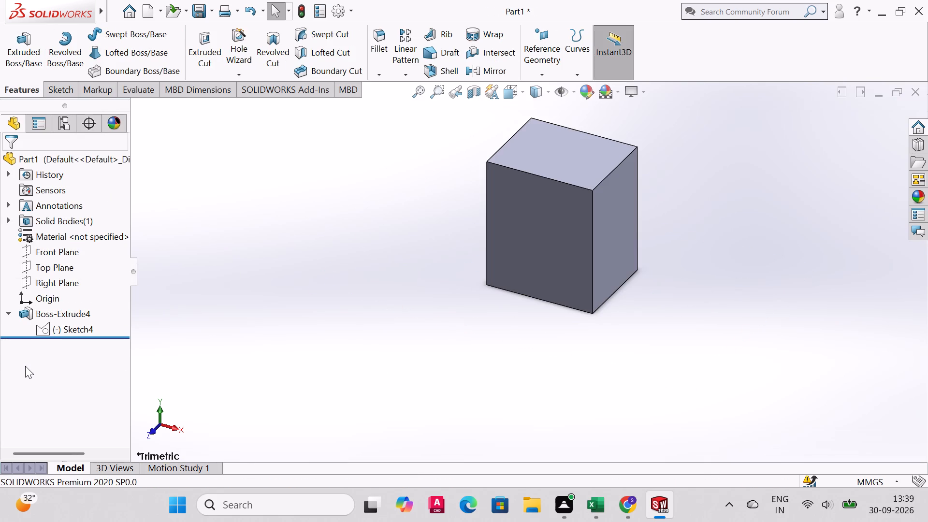
Undo the 60 mm extrusion of the central rectangle, going back to its sketch.
key("ctrl+z")
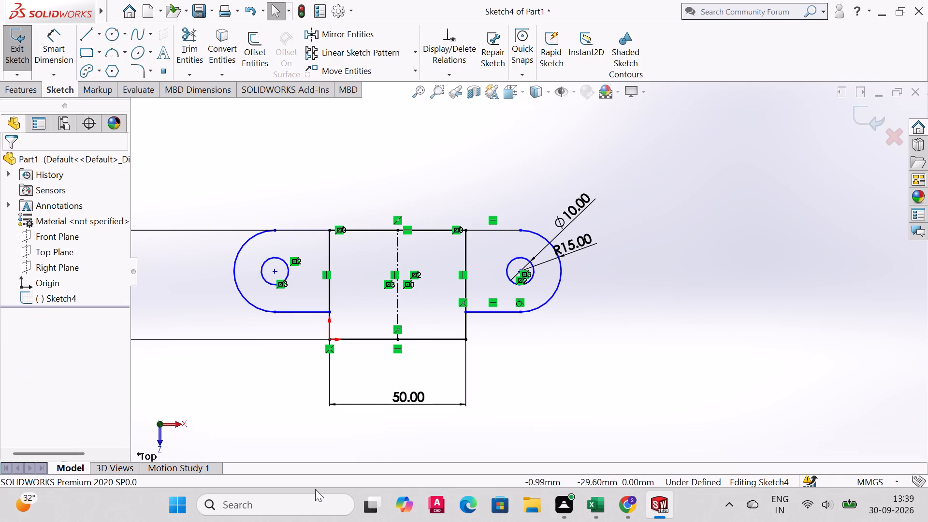
Delete the rectangle's 40 mm dimension and dimension its left edge again at 40 mm, just outside the left tab.
left_click(230, 228)
key("Delete")
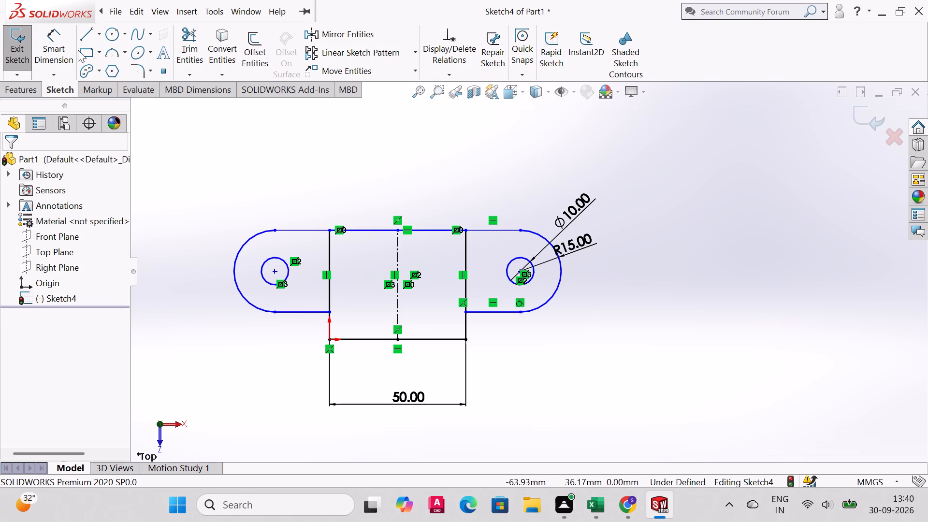
left_click(58, 31)
left_click(327, 246)
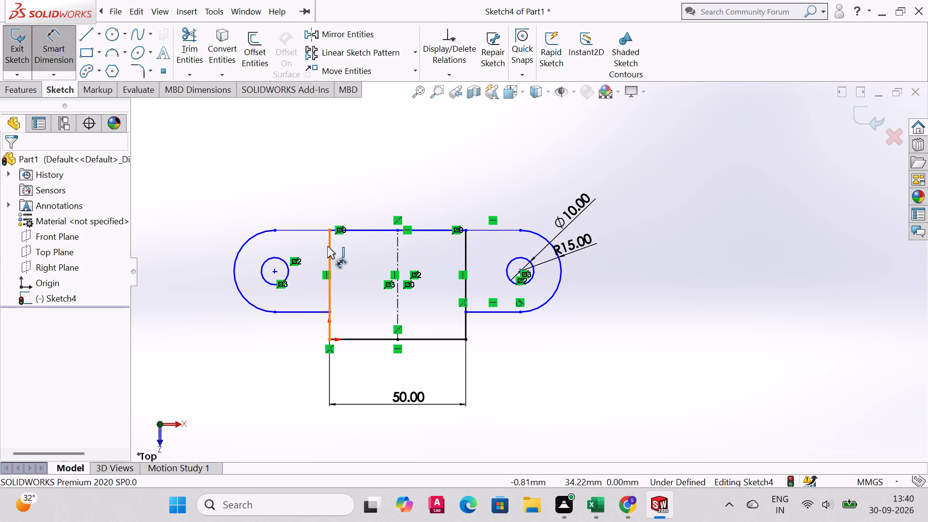
left_click(178, 283)
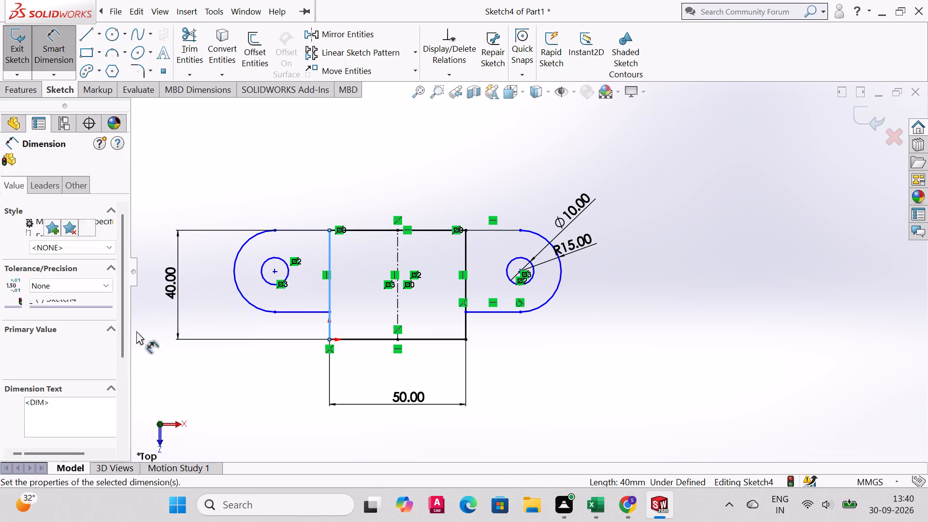
left_click(126, 267)
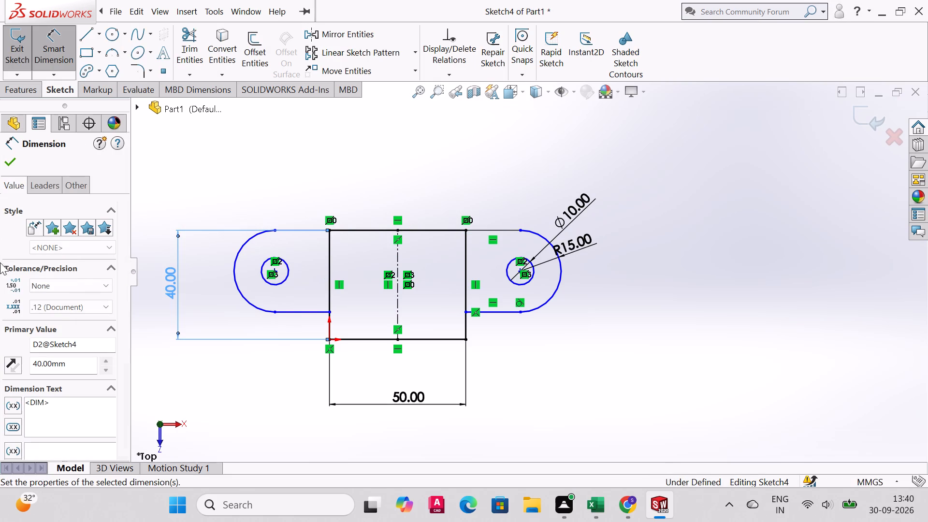
Extrude both rounded tab regions around the 10 mm holes as a 10 mm blind boss.
left_click(14, 87)
left_click(20, 43)
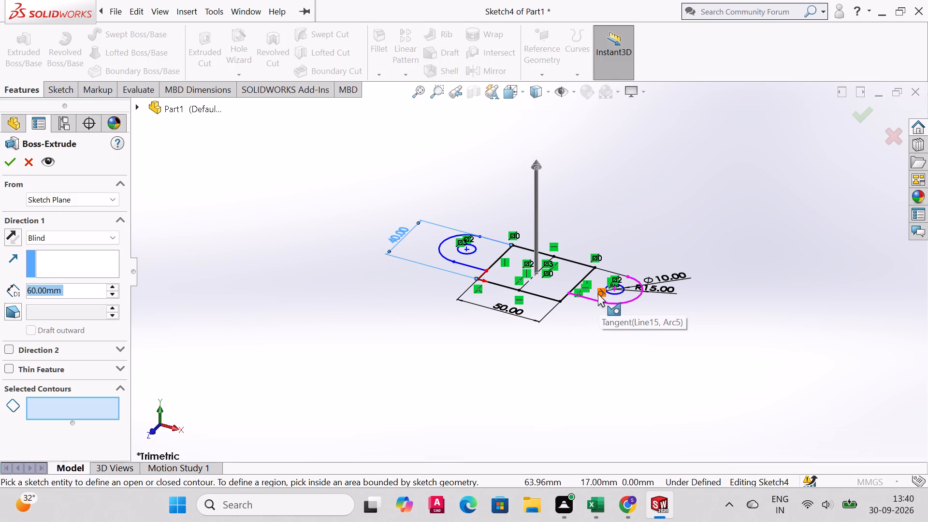
left_click(596, 291)
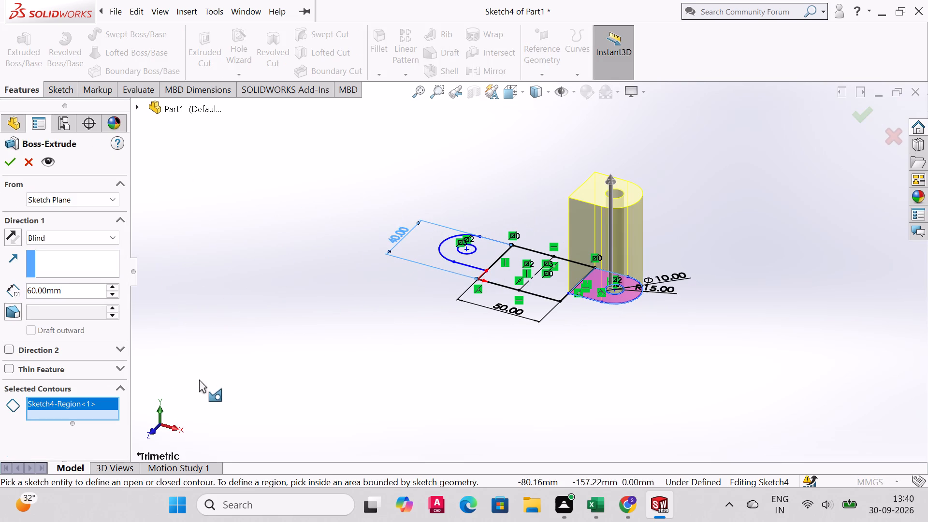
left_click_drag(69, 290, 0, 285)
key("1")
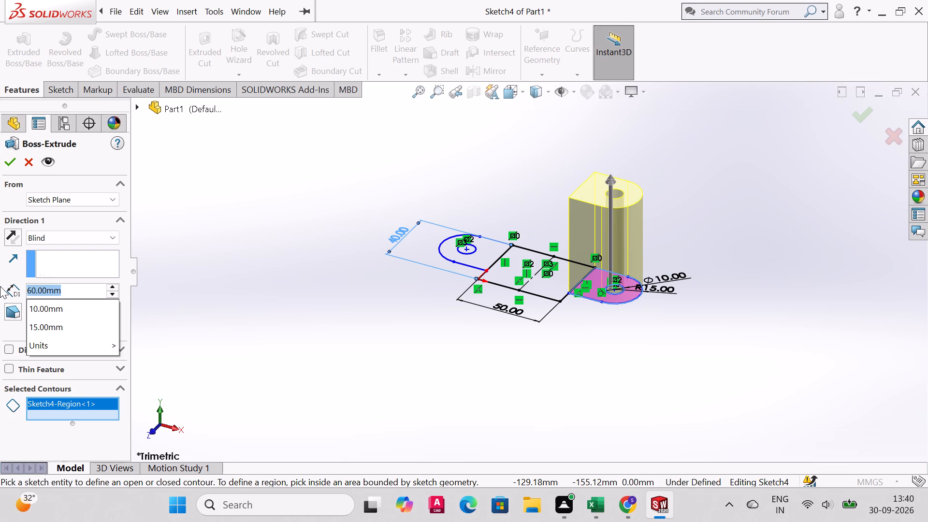
key("0")
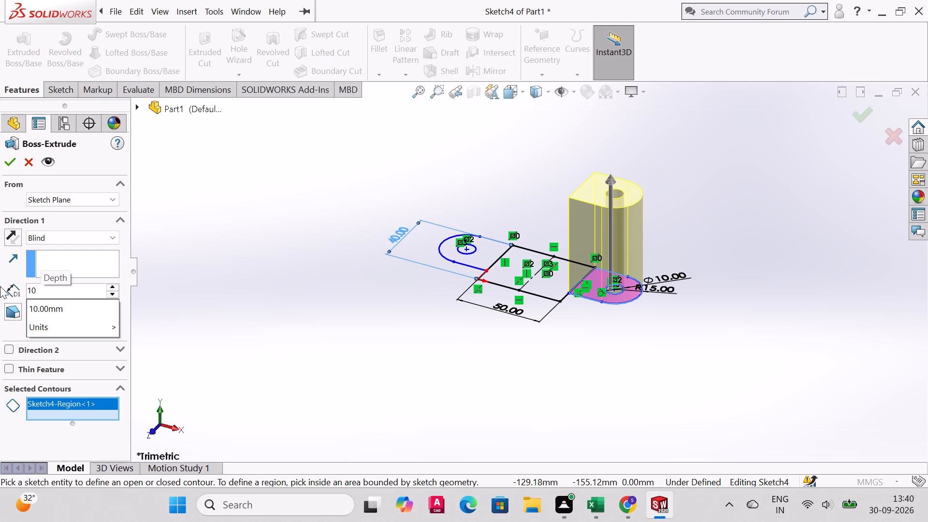
key("Return")
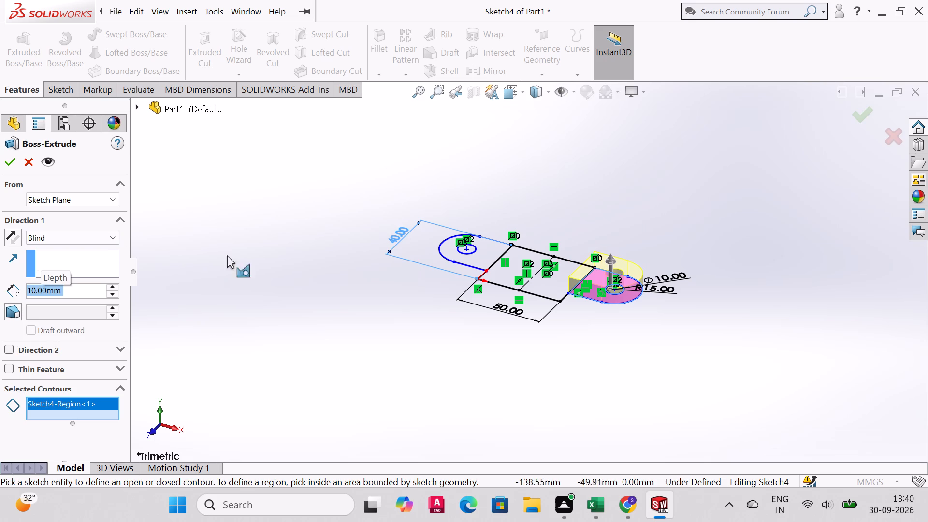
left_click(461, 258)
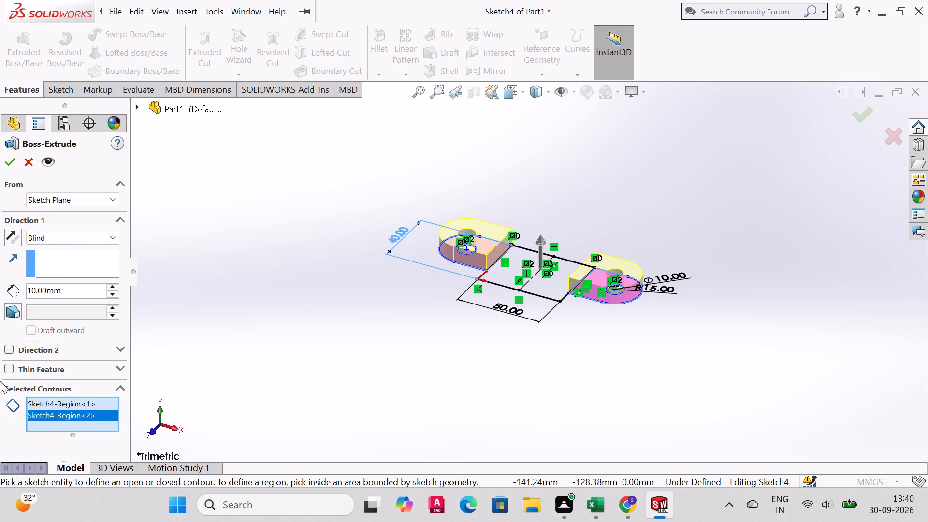
left_click(16, 160)
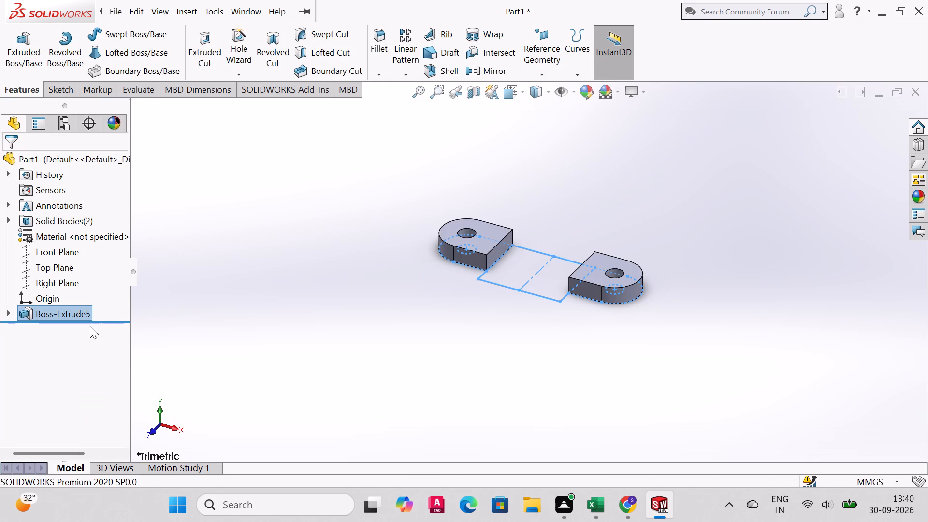
Open the tab extrusion for editing and try to pick the central rectangle as an additional region.
left_click(9, 313)
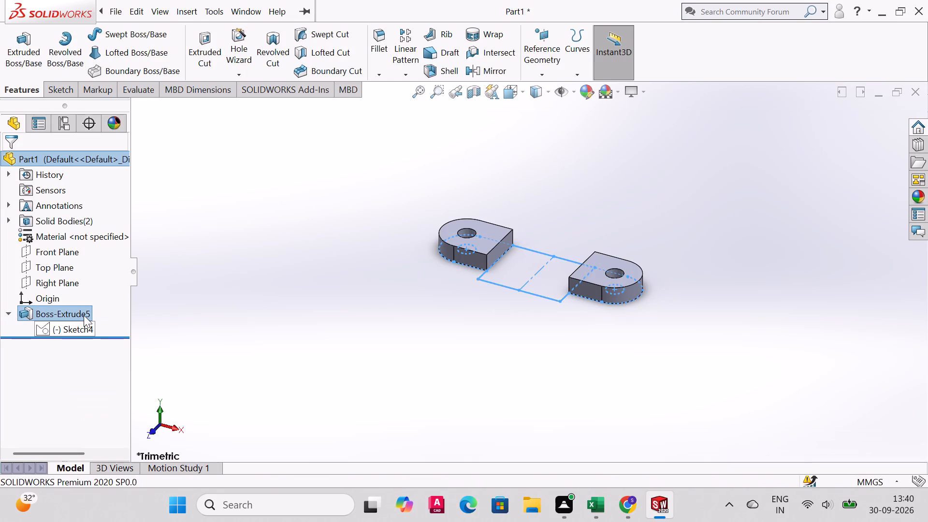
right_click(83, 315)
left_click(94, 183)
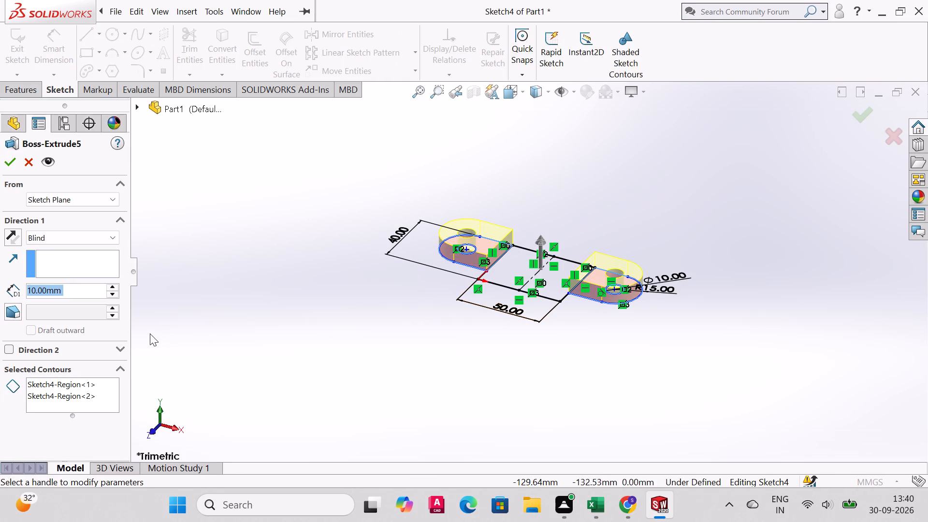
left_click(519, 272)
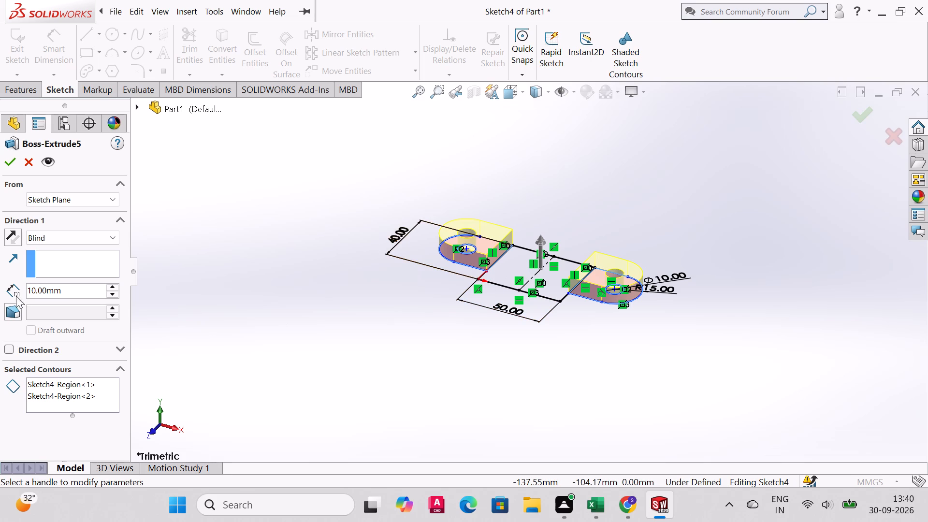
left_click(56, 256)
left_click(516, 261)
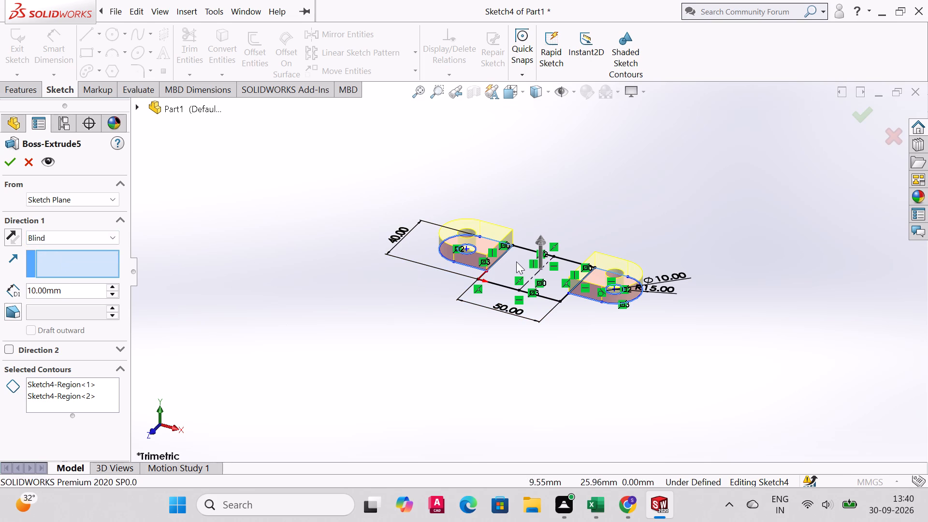
left_click(516, 267)
left_click(515, 262)
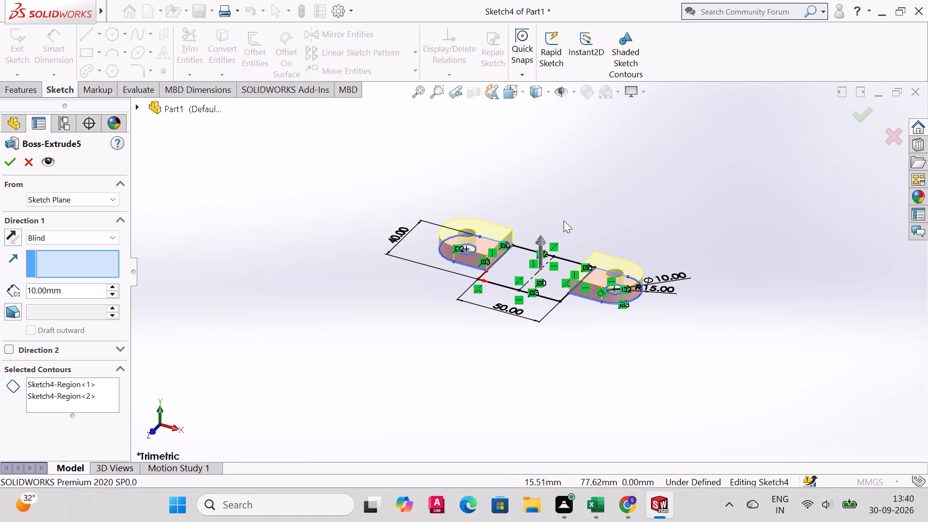
left_click(541, 286)
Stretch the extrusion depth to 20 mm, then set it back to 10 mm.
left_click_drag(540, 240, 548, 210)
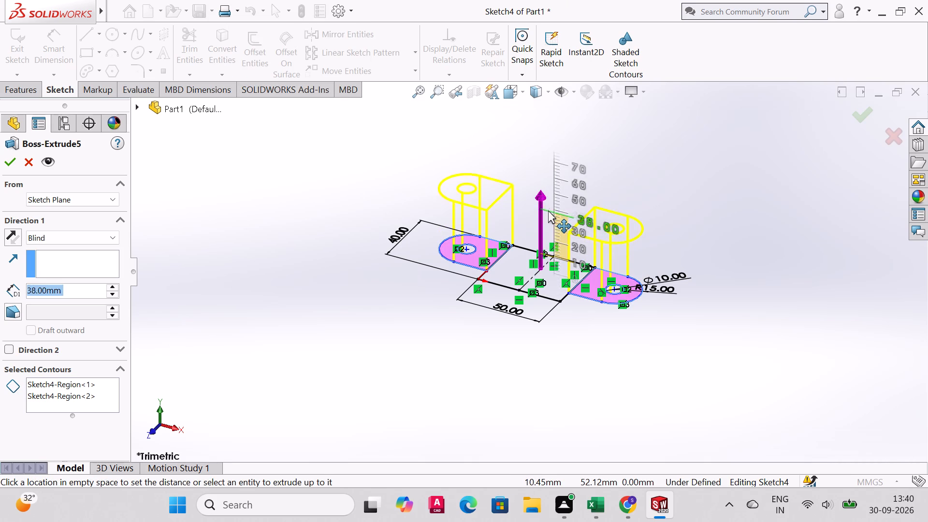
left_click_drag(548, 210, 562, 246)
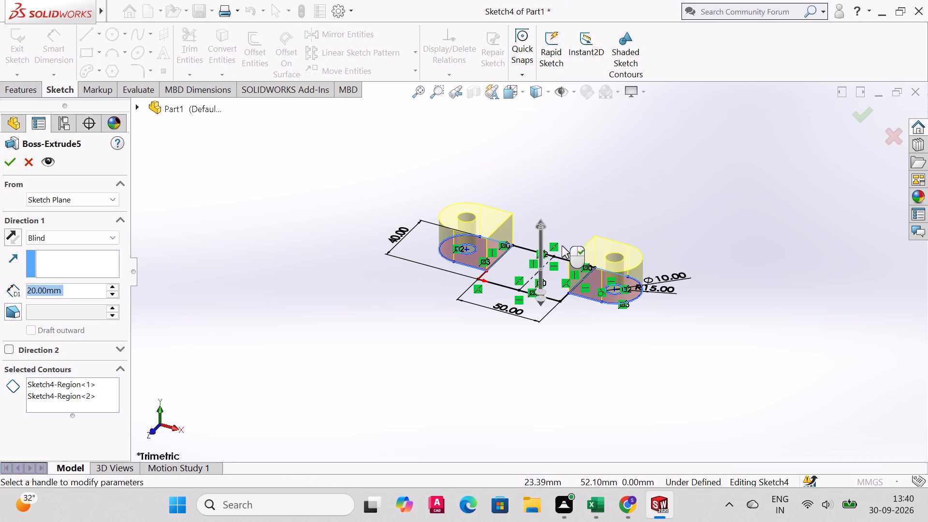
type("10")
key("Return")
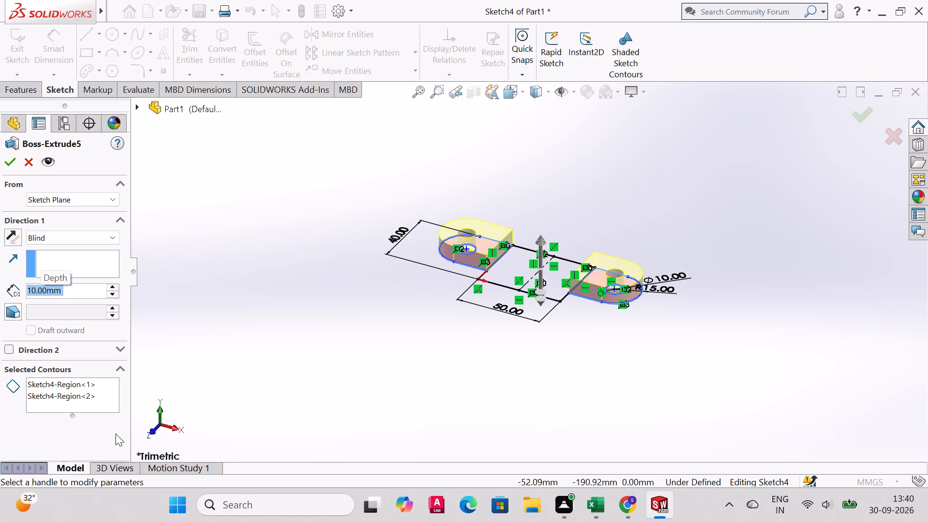
Add the left half of the central rectangle to the extrusion's selected contours.
left_click(94, 406)
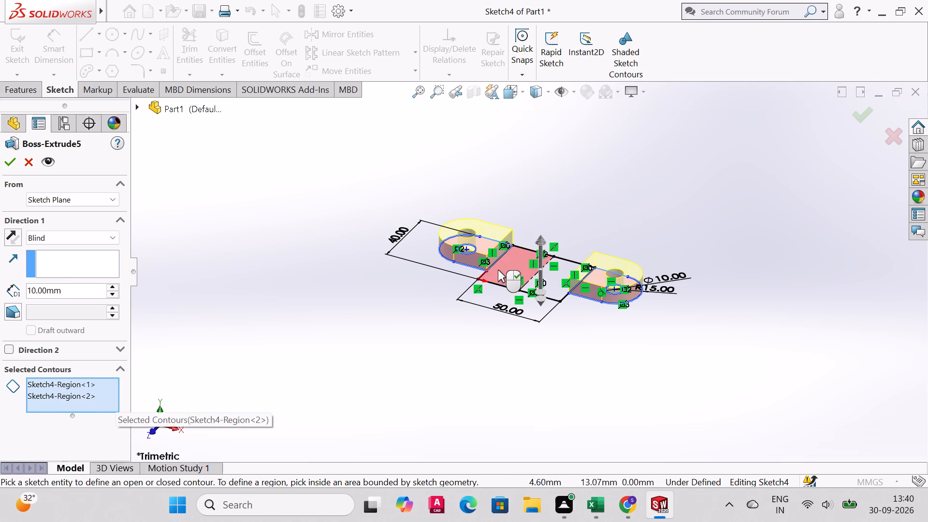
left_click(498, 270)
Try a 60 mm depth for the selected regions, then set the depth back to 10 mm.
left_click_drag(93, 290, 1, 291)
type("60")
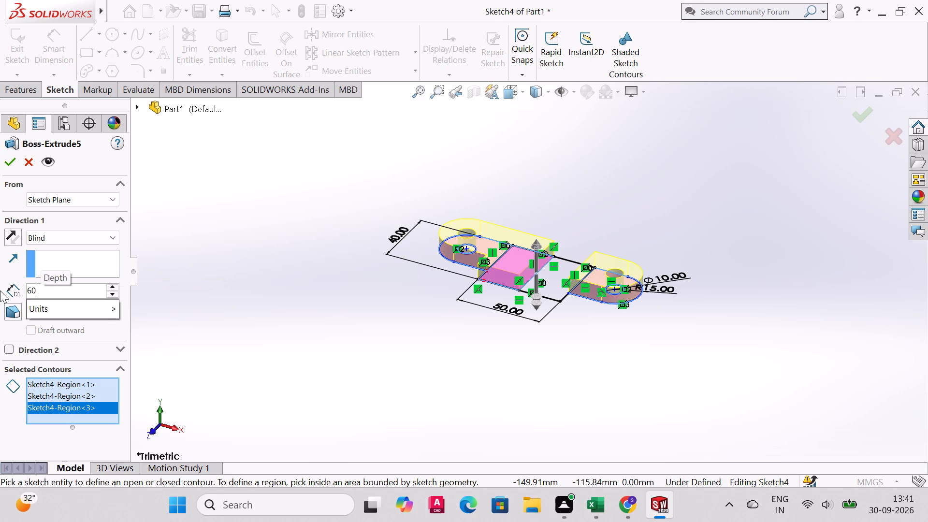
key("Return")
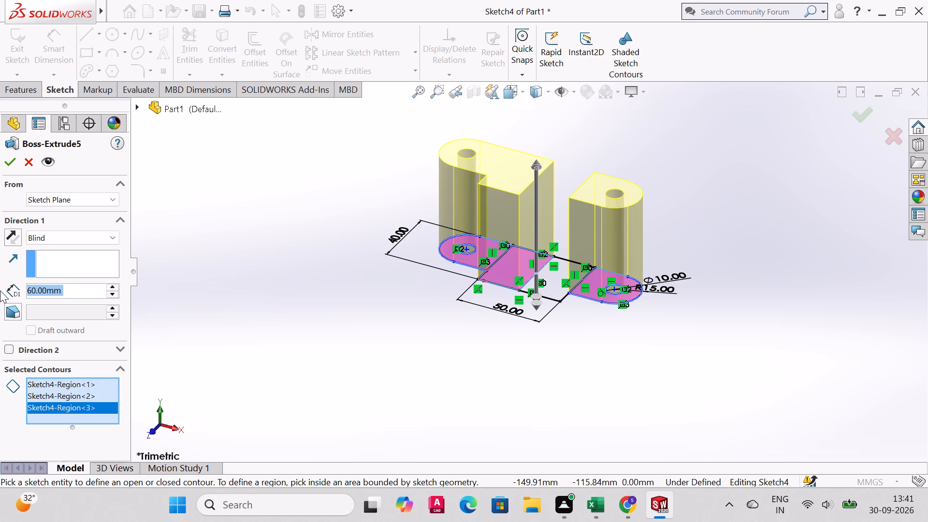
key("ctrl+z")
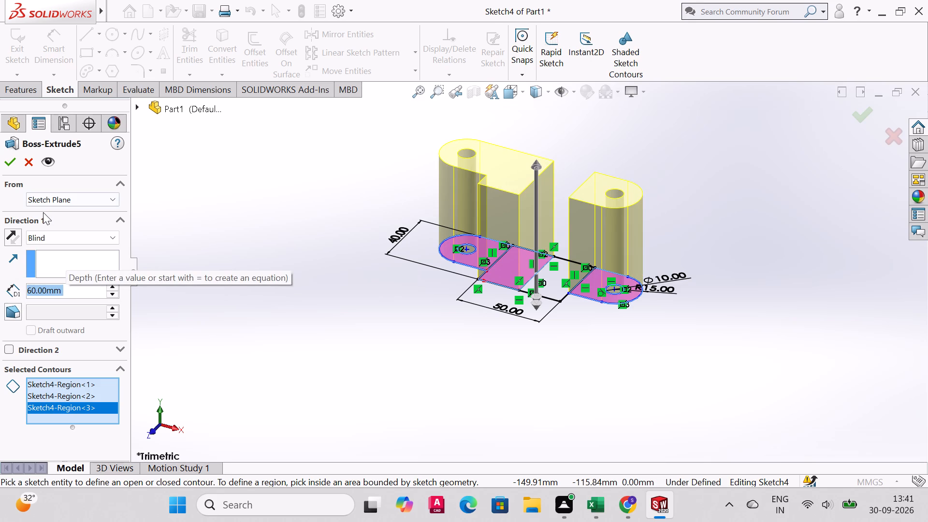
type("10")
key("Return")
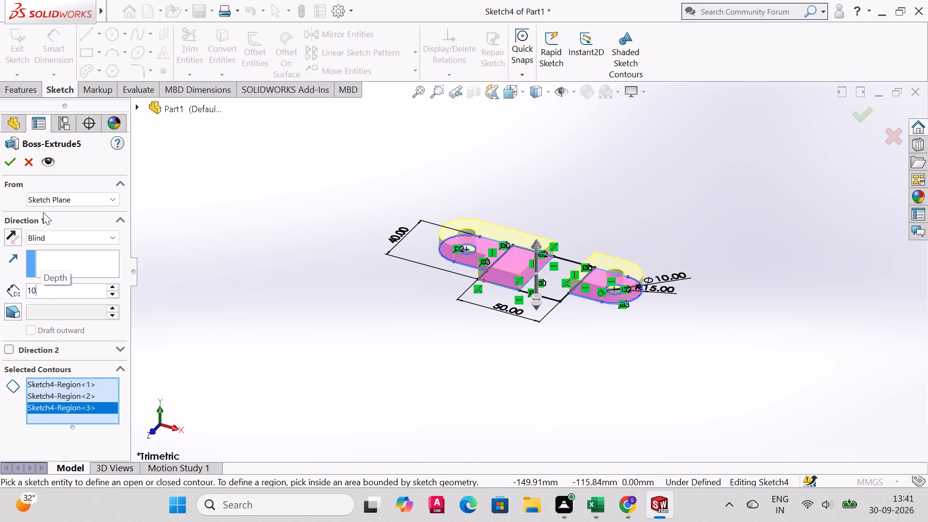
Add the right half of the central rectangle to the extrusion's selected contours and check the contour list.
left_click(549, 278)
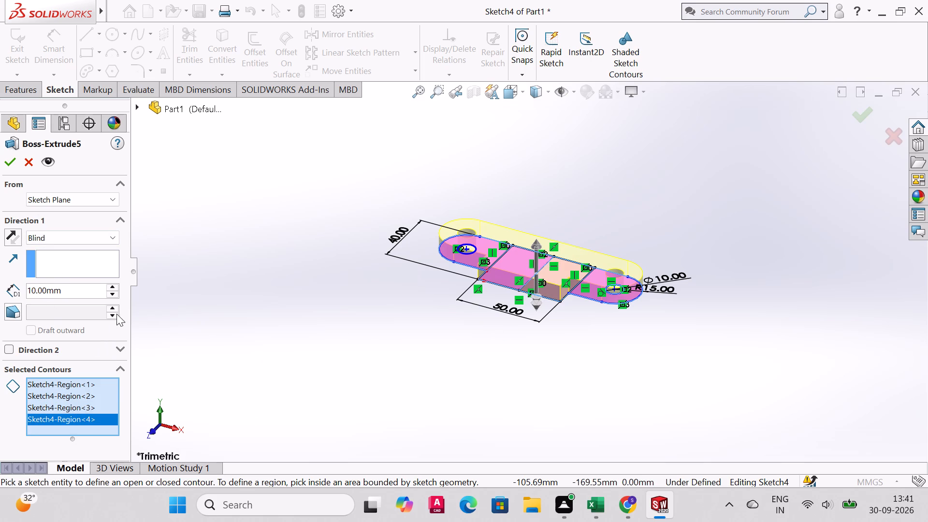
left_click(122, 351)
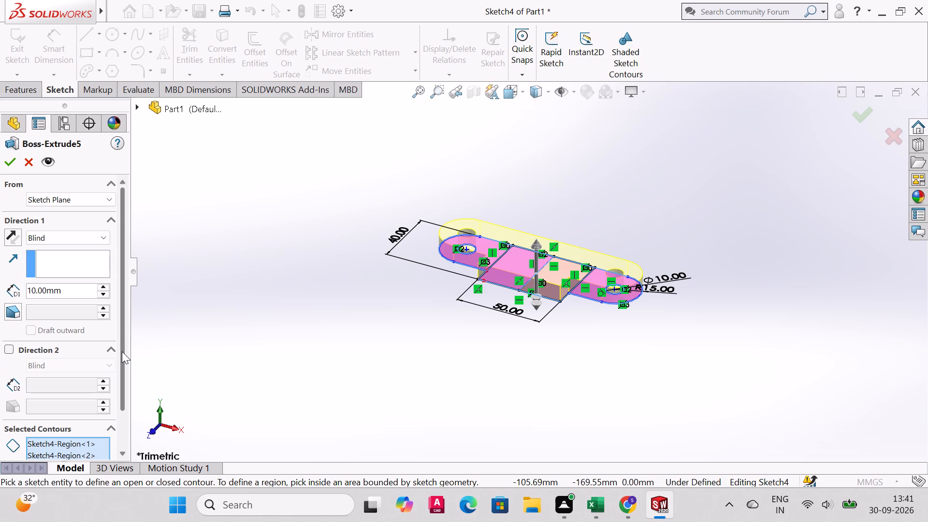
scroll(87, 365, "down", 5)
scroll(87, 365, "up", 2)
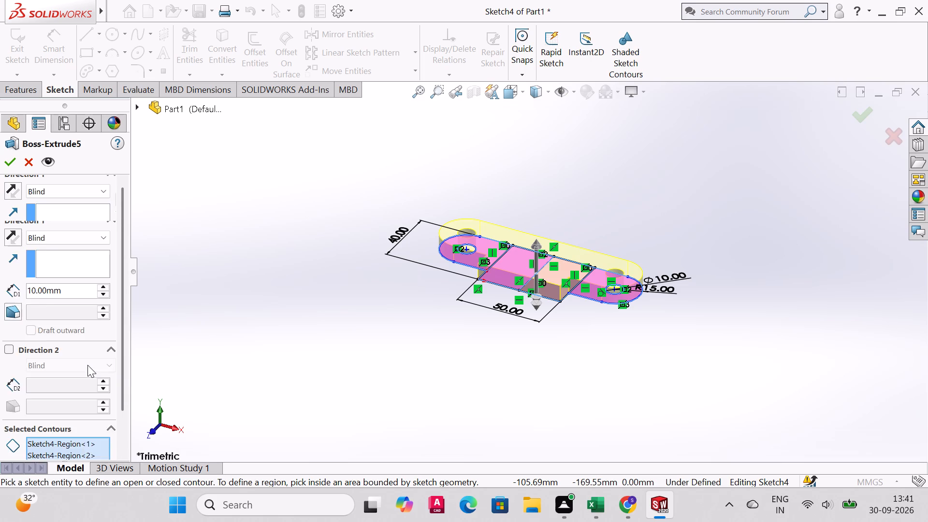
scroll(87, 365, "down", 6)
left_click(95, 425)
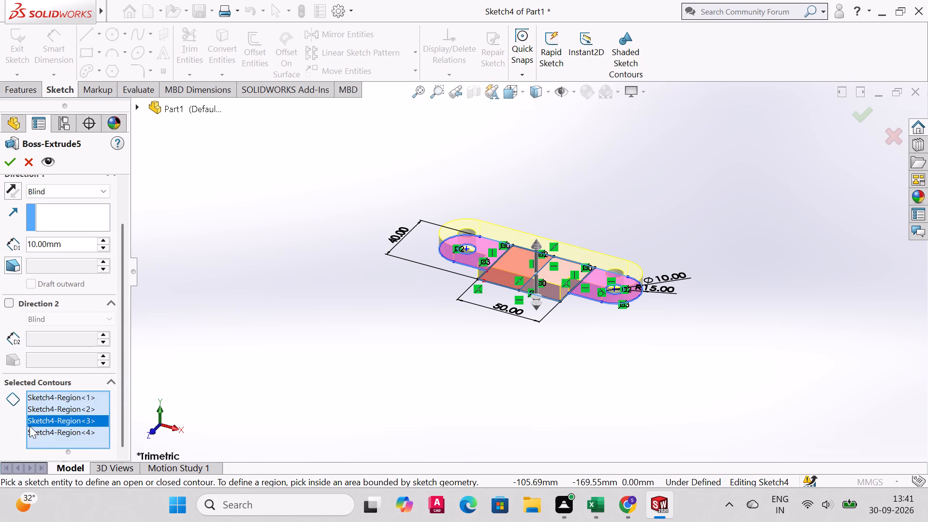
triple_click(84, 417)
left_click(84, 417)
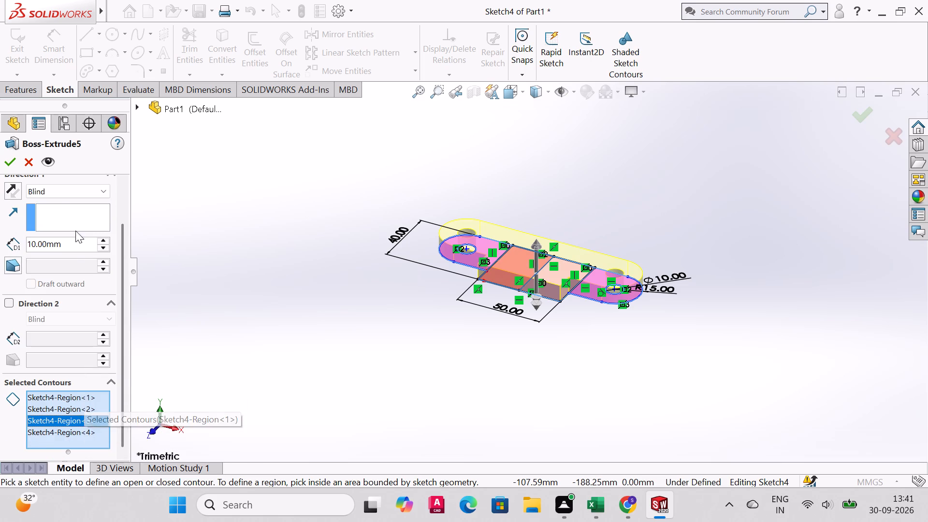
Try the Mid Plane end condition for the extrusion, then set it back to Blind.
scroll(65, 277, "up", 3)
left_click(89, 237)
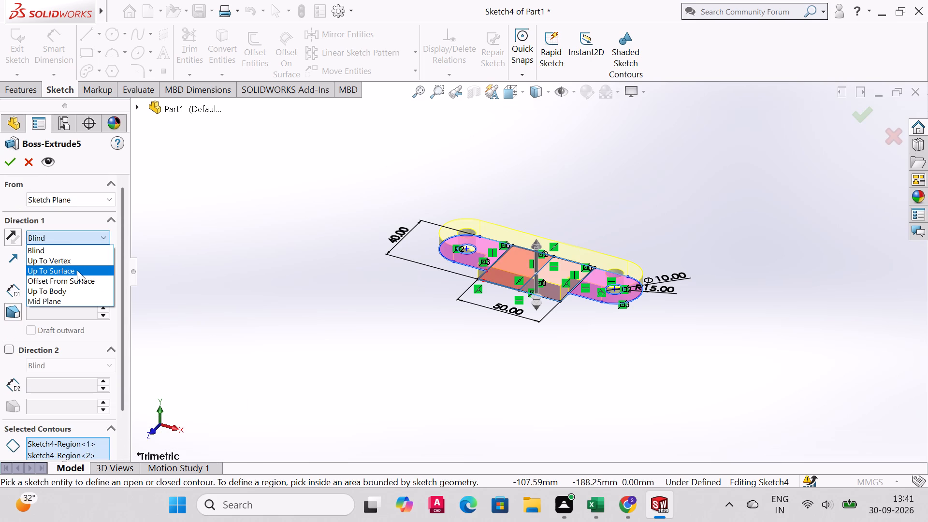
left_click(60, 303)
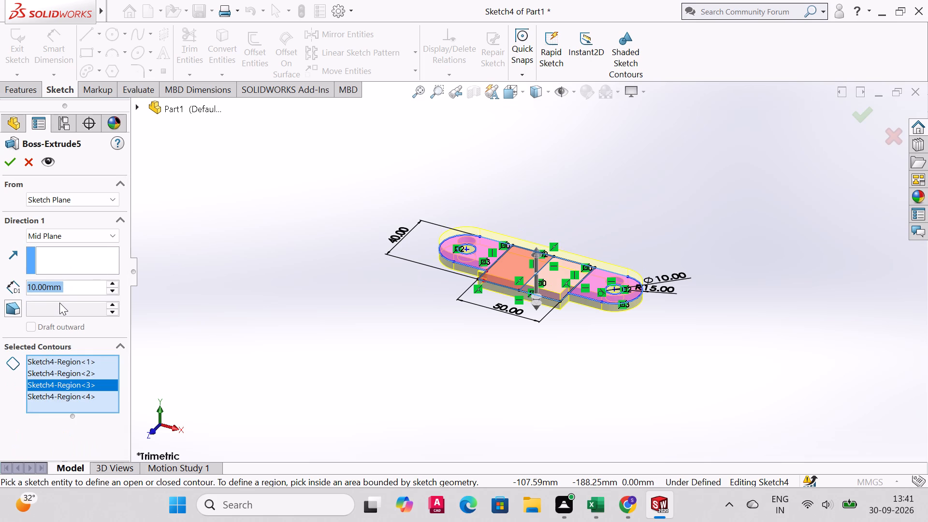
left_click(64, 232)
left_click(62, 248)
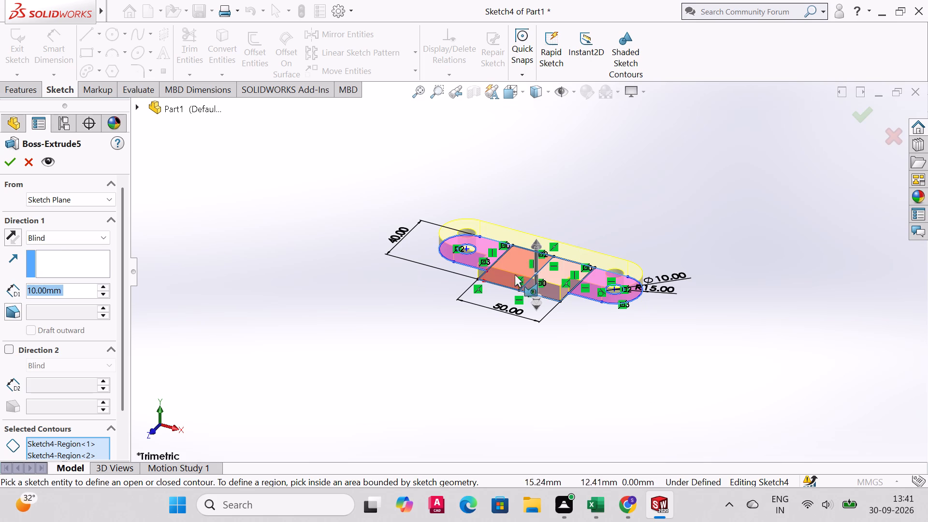
Remove both halves of the central rectangle from the extrusion's selected contours, keeping only the two tab regions.
scroll(125, 348, "down", 4)
triple_click(98, 419)
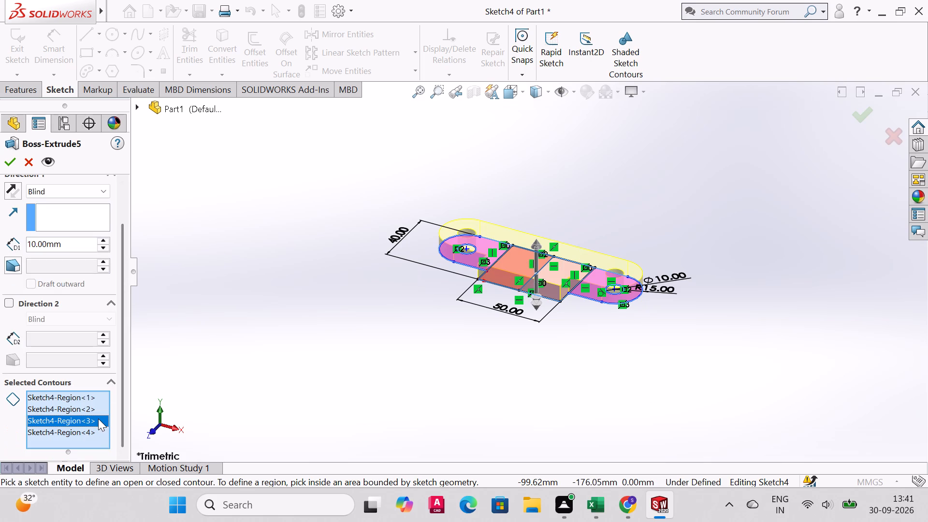
double_click(98, 419)
left_click_drag(504, 269, 520, 248)
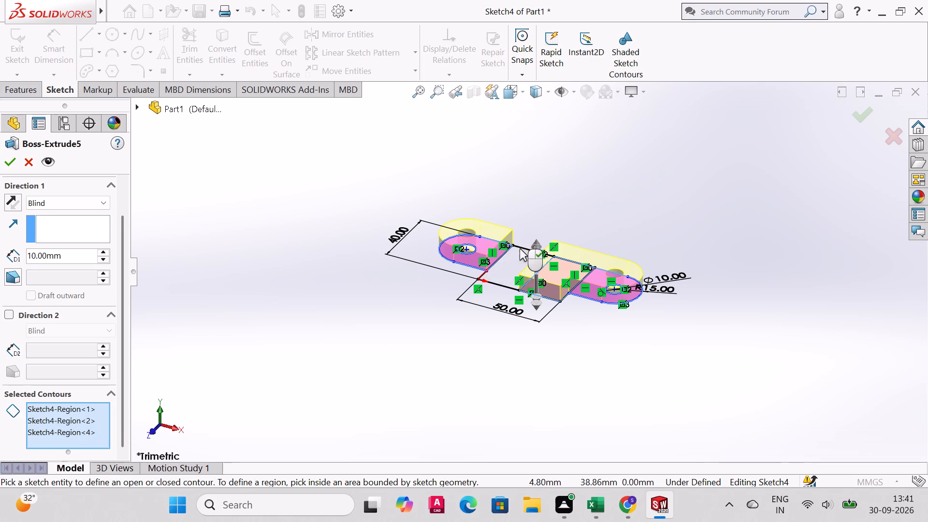
left_click_drag(520, 248, 510, 264)
left_click(543, 282)
left_click(555, 276)
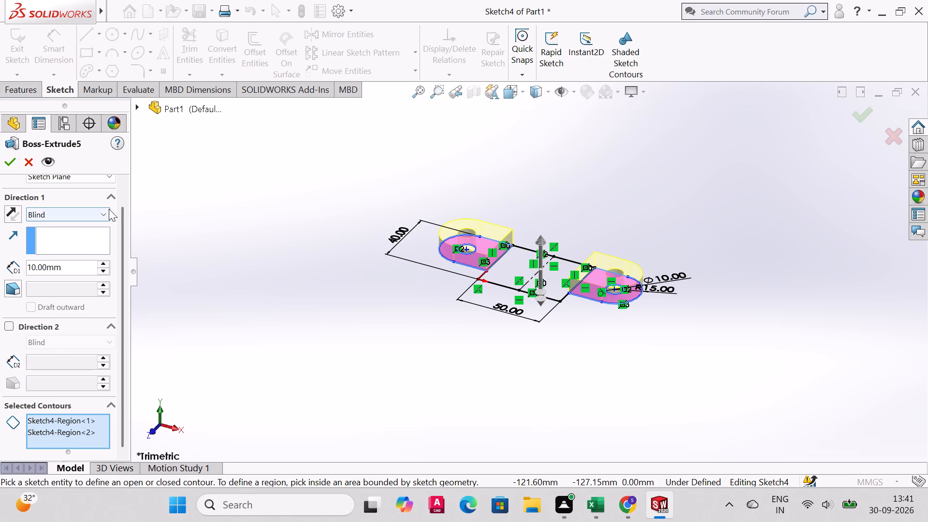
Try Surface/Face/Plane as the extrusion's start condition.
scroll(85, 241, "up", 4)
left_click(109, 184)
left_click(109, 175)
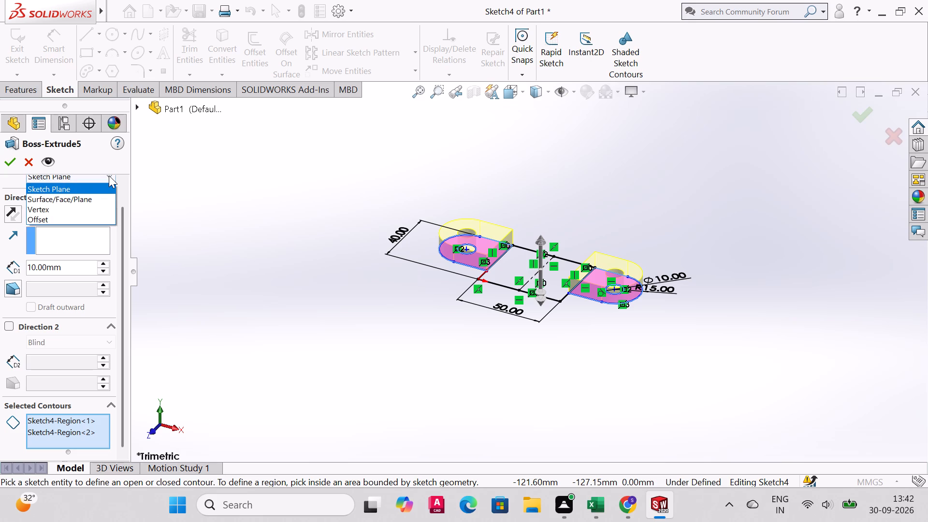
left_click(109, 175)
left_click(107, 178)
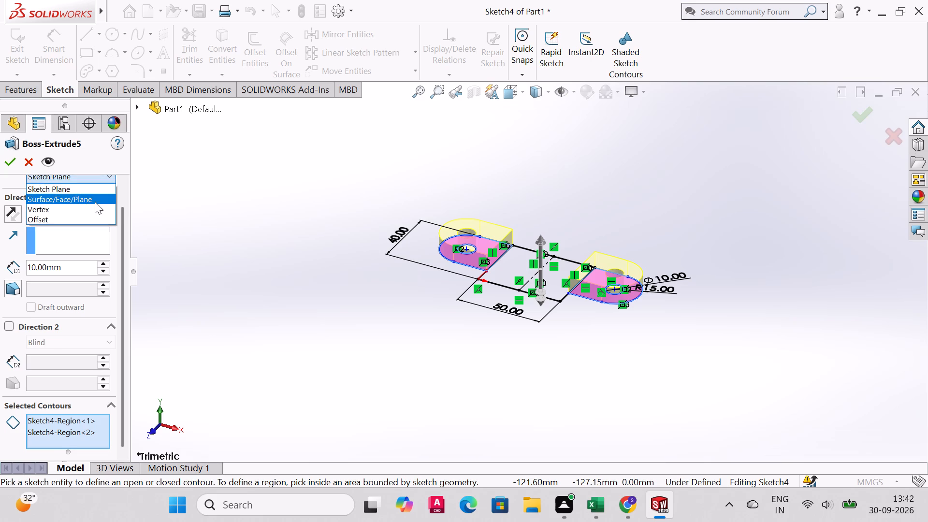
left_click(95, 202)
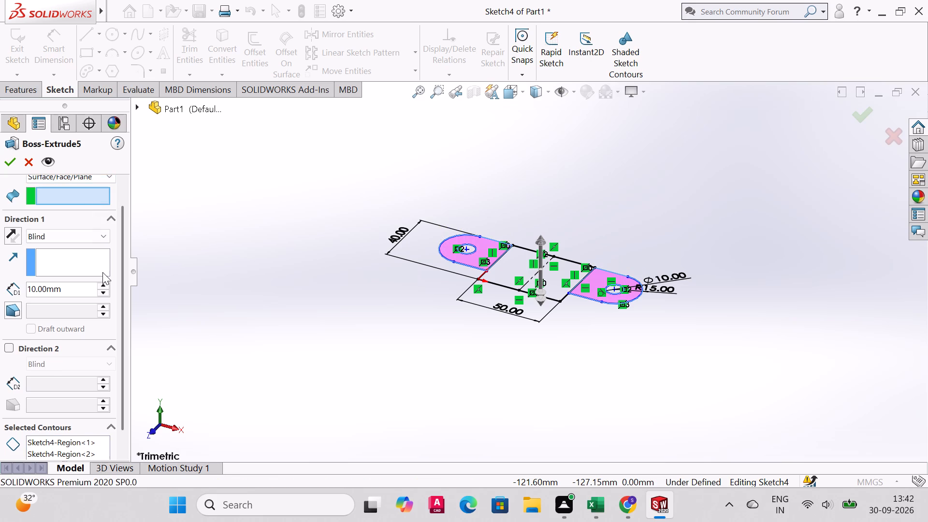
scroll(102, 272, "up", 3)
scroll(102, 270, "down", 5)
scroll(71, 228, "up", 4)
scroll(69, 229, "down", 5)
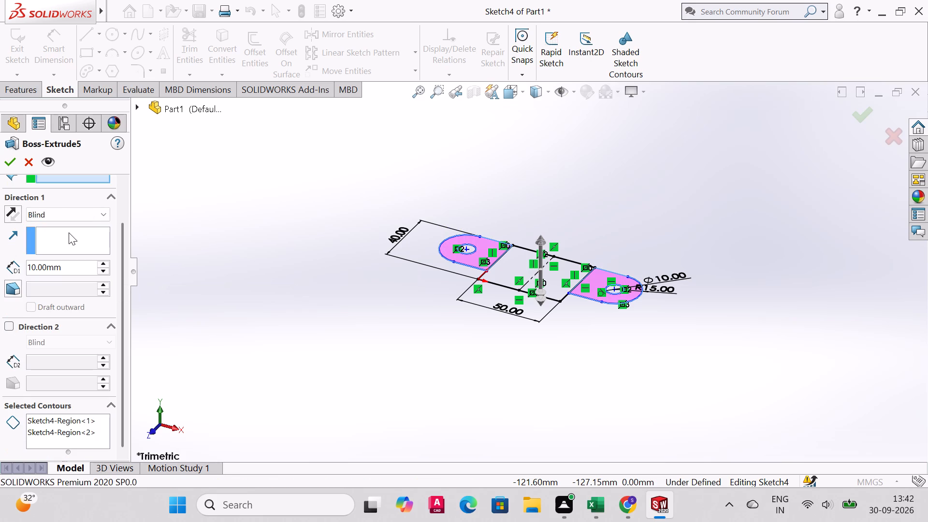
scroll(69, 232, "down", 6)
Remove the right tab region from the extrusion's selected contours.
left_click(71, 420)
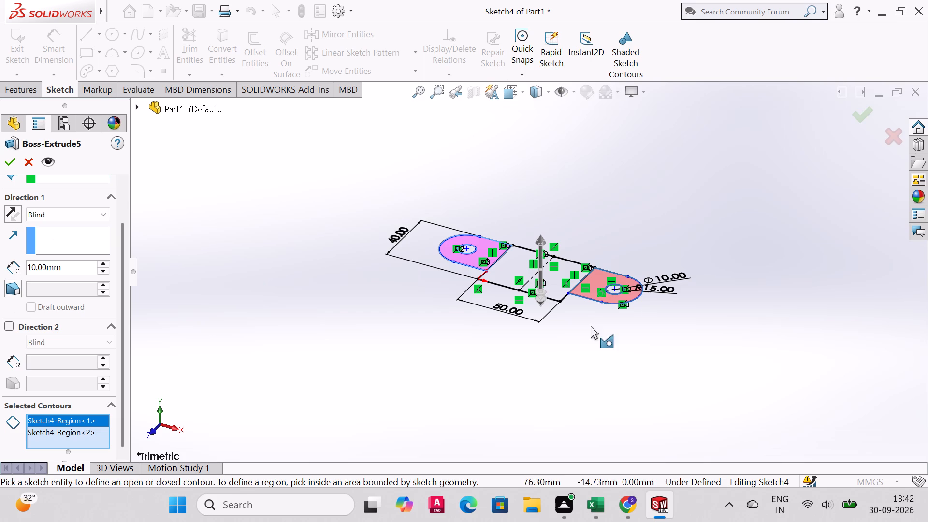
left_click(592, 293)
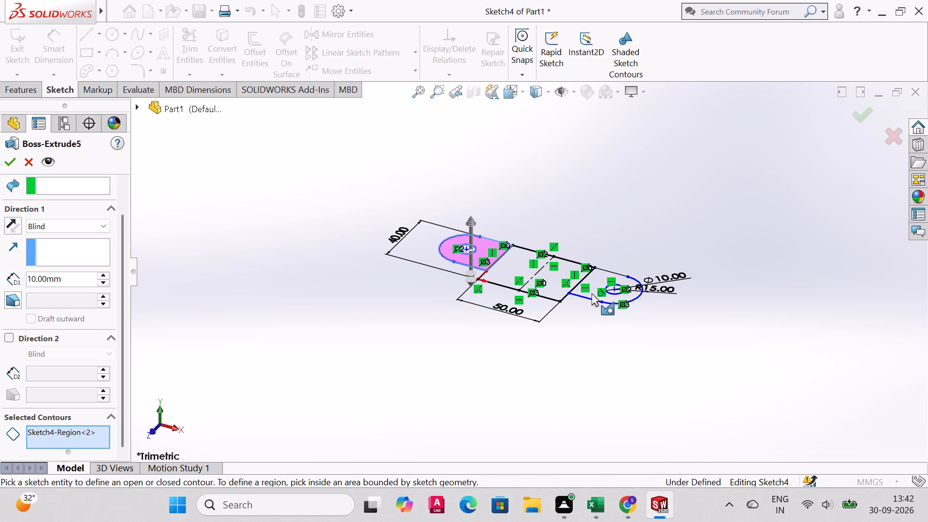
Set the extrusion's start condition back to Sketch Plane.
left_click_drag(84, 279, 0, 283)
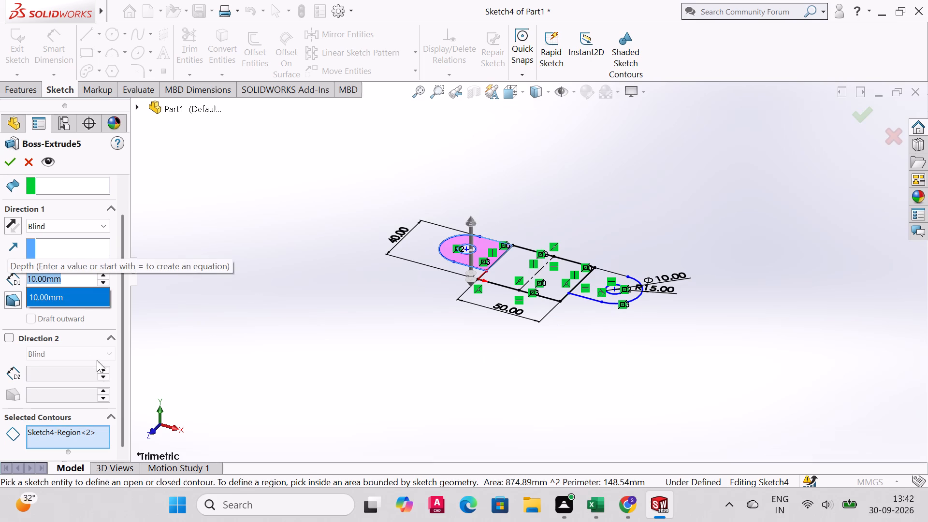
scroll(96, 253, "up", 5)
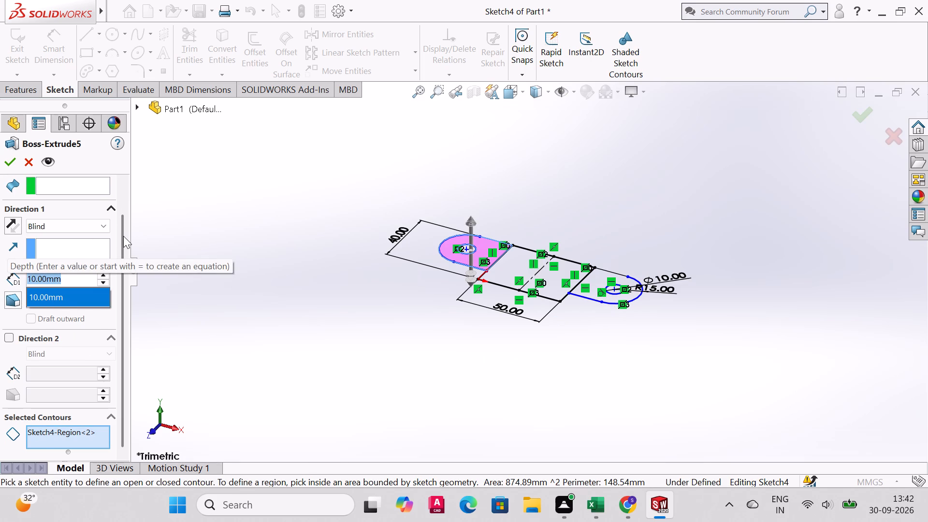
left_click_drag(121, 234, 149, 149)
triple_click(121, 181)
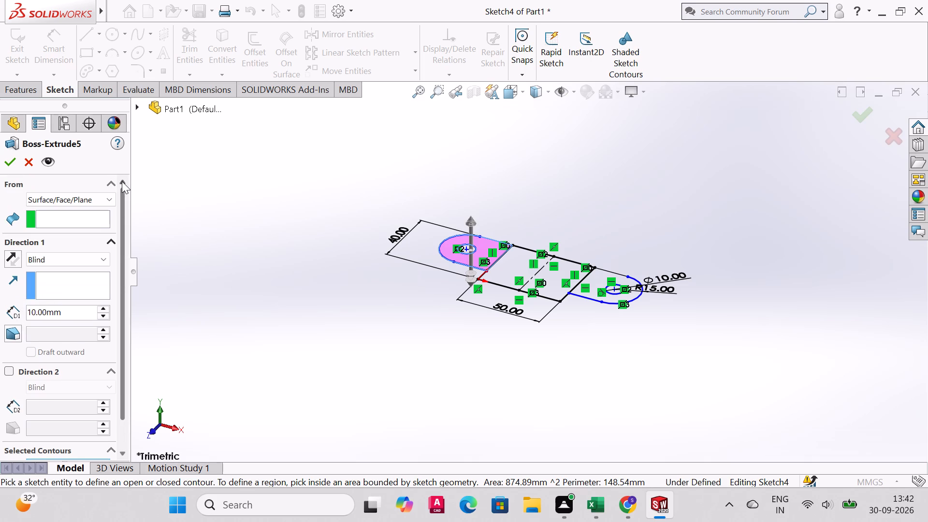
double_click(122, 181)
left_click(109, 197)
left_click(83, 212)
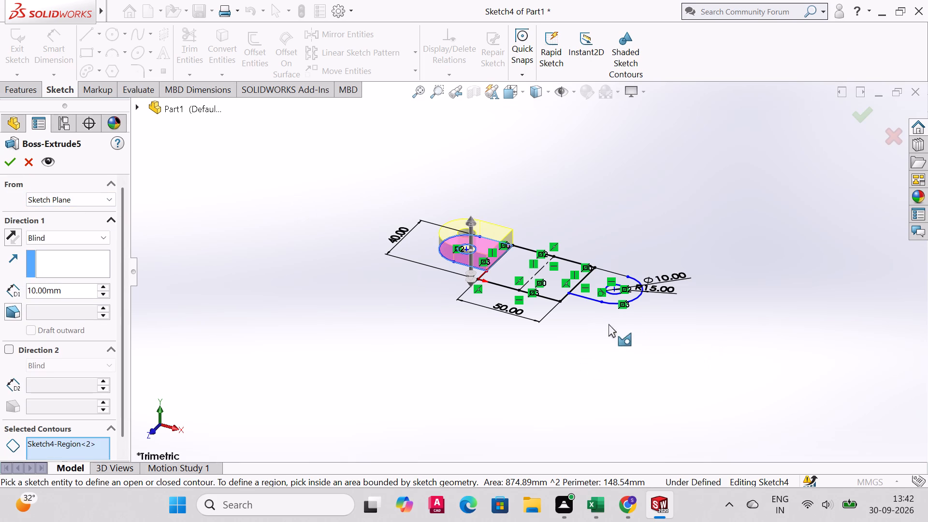
Add the right tab region to the selected contours again and finish editing the 10 mm tab extrusion.
left_click(607, 294)
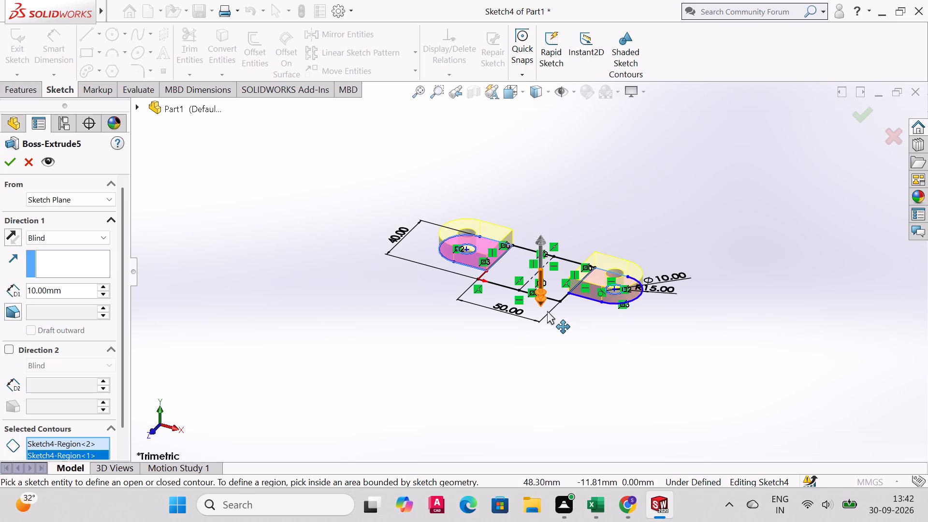
scroll(4, 313, "down", 9)
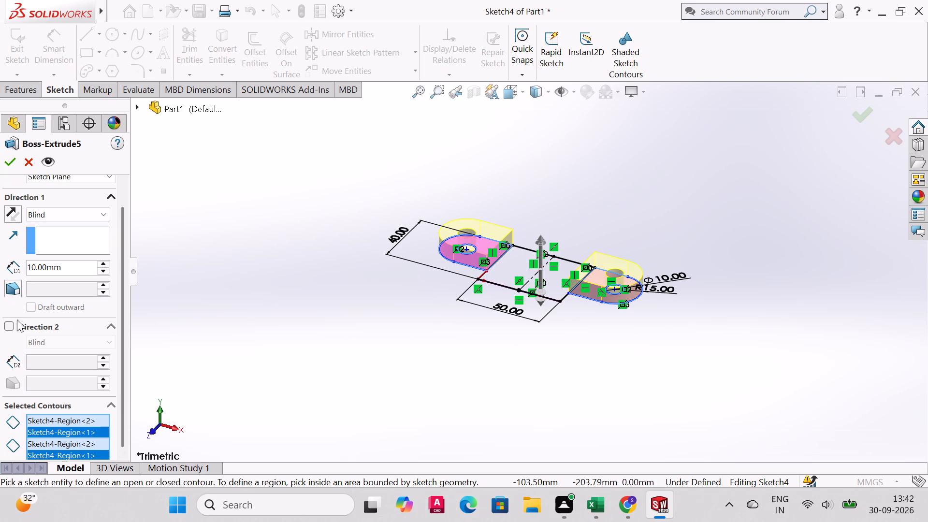
triple_click(14, 426)
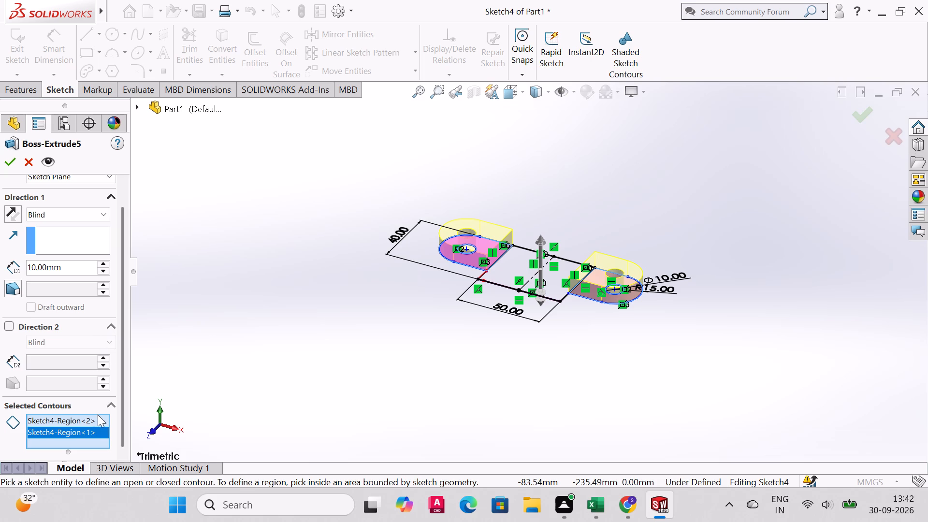
left_click(12, 161)
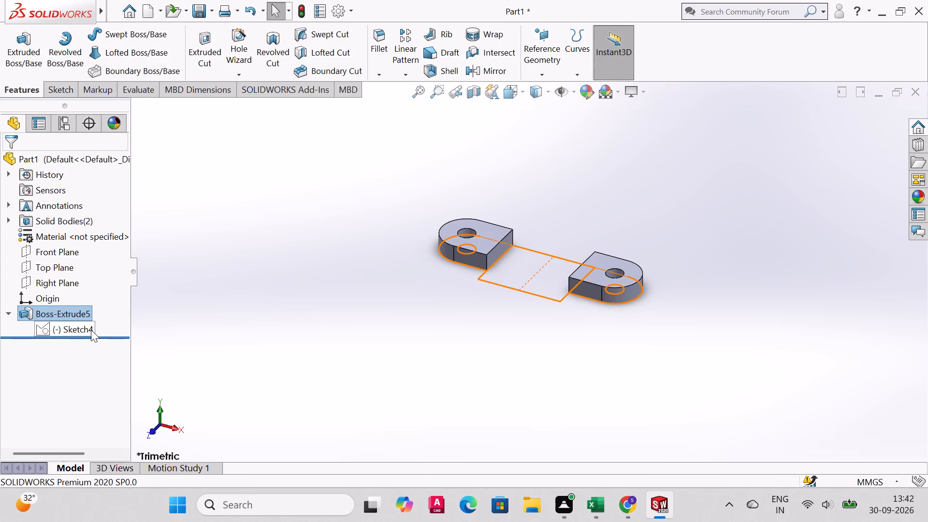
Extrude both halves of the central rectangle in Sketch4 to a blind depth of 60 mm, merged with the tabs.
left_click(75, 330)
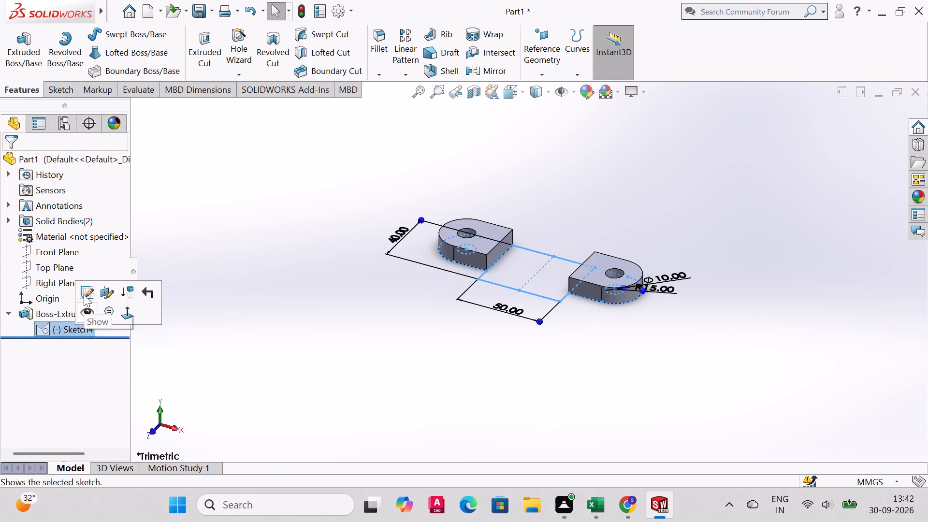
left_click(28, 57)
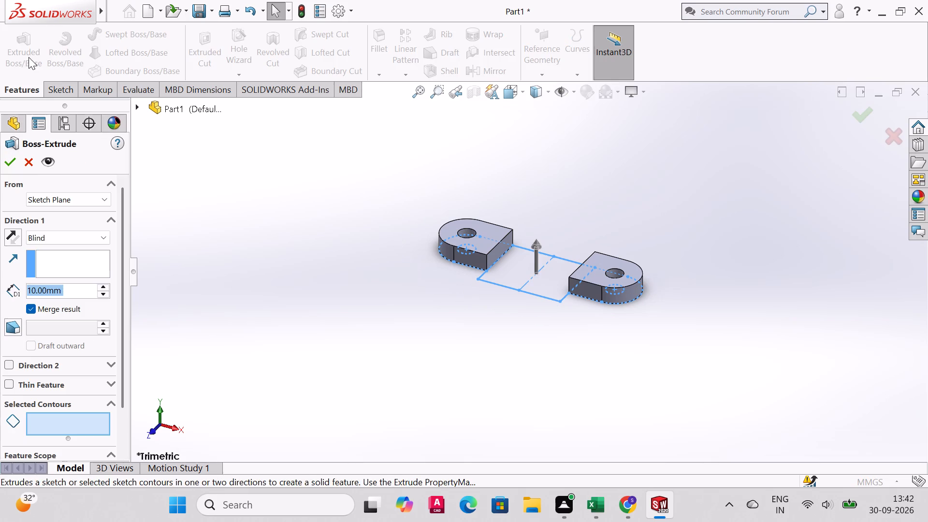
left_click(509, 264)
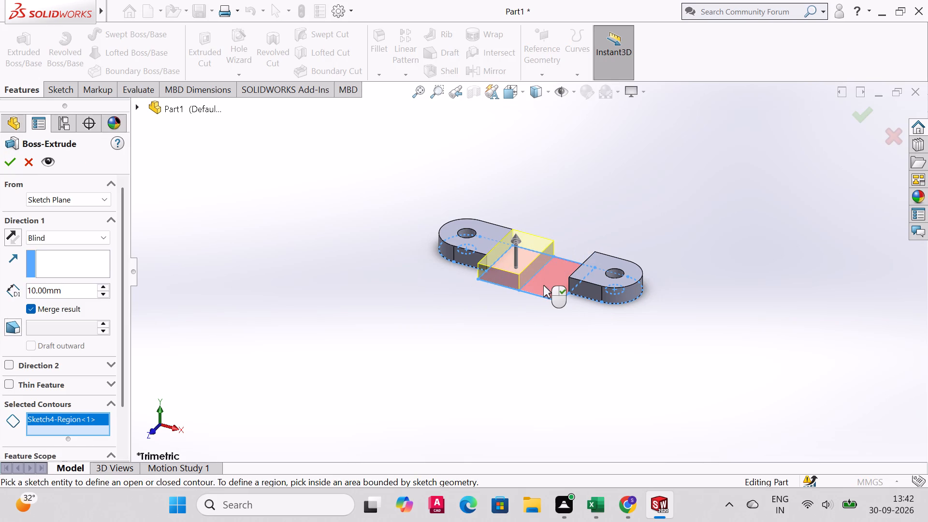
left_click(543, 285)
scroll(113, 278, "down", 1)
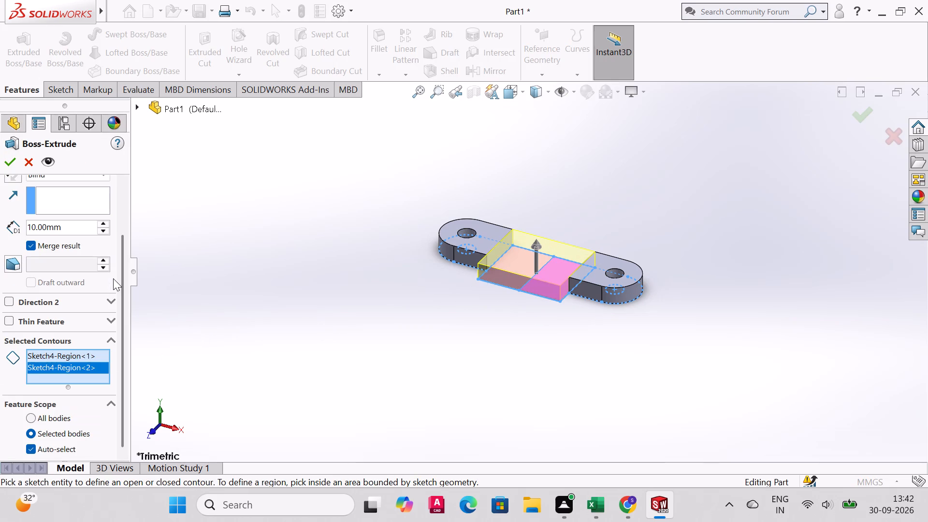
left_click_drag(82, 231, 12, 233)
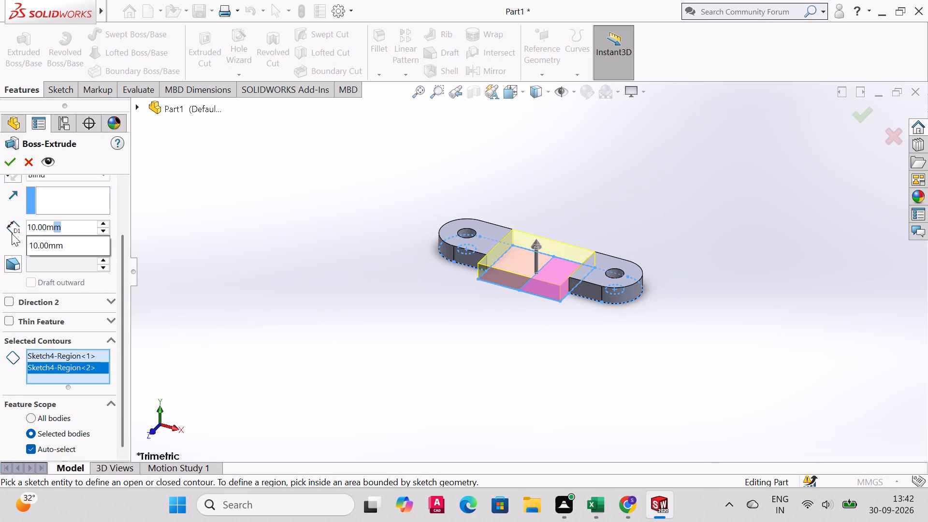
left_click_drag(12, 233, 3, 234)
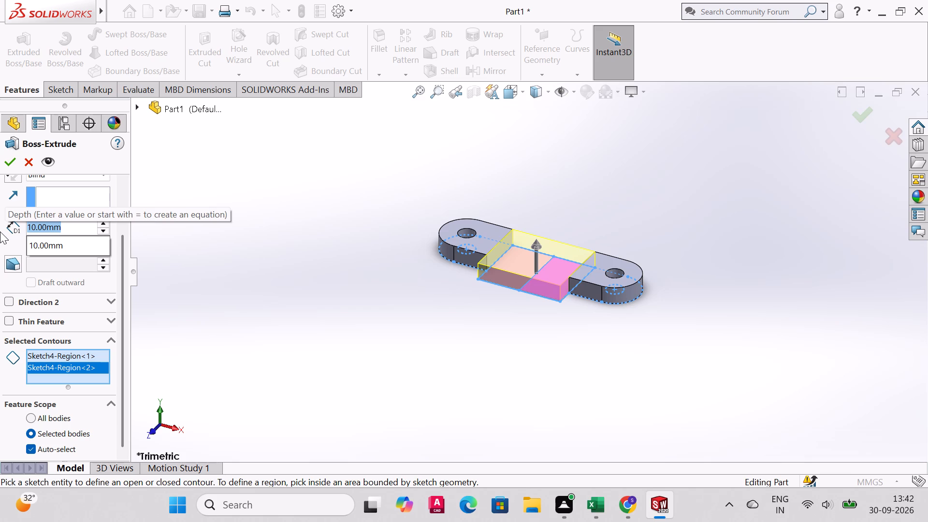
type("60")
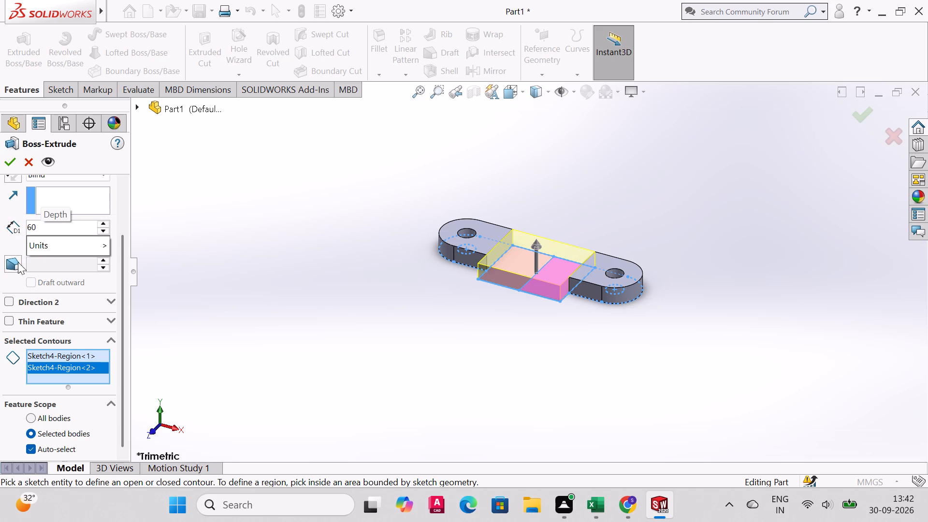
left_click(11, 162)
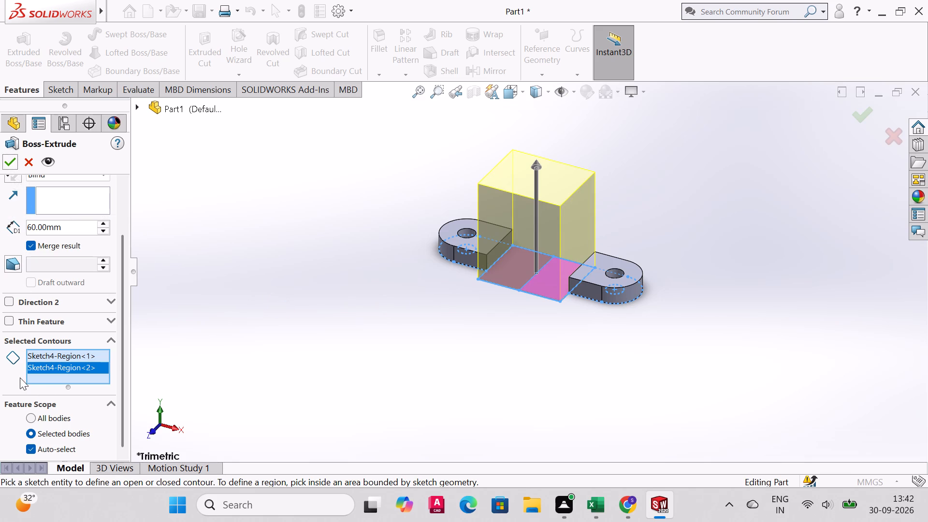
left_click(4, 153)
left_click(4, 159)
scroll(611, 300, "up", 1)
scroll(611, 293, "down", 3)
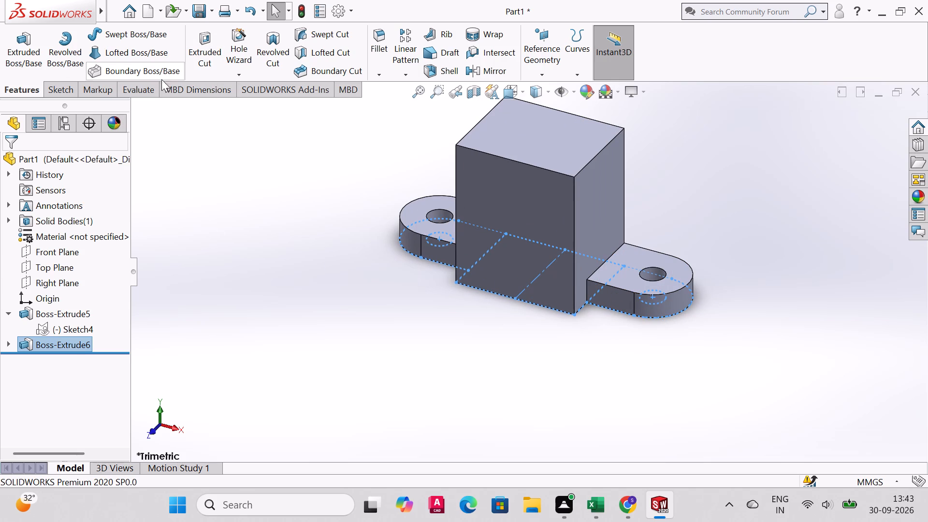
Shell the central block to a 10 mm wall thickness, removing its front and top faces.
left_click(448, 70)
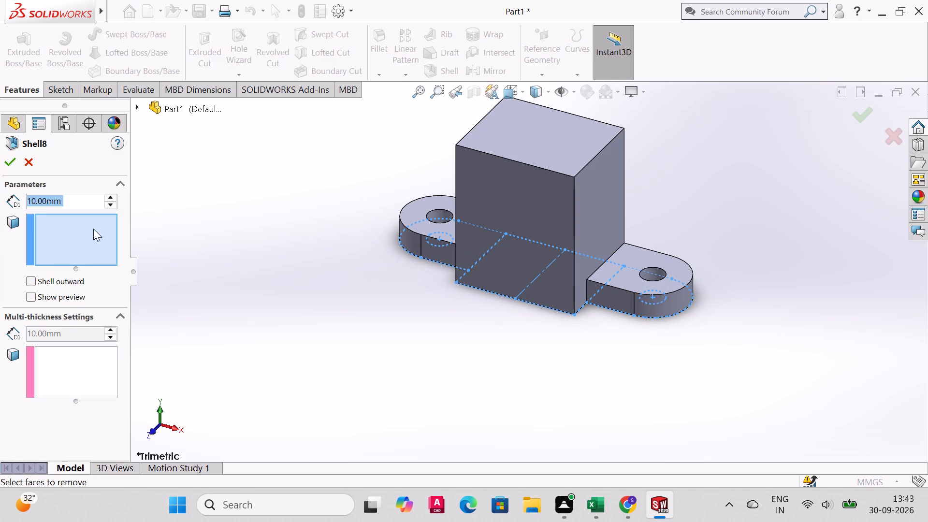
left_click(537, 224)
left_click(553, 152)
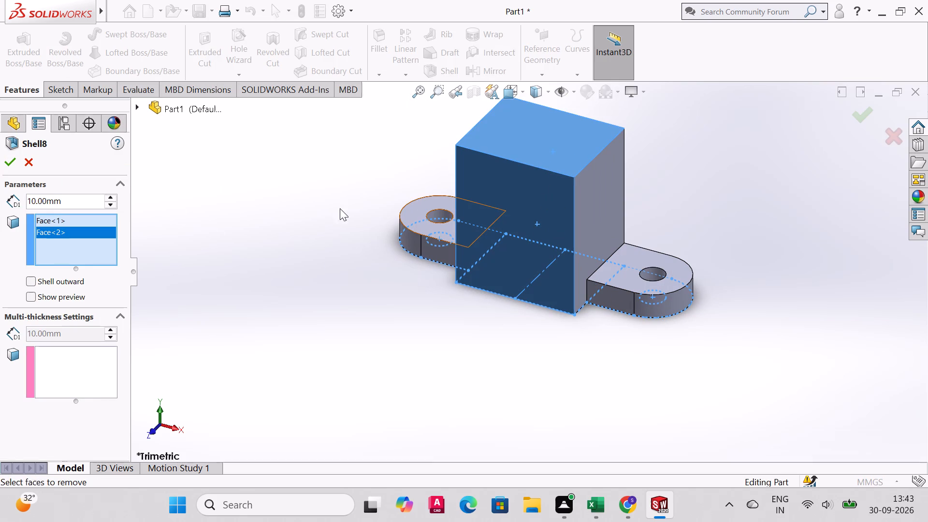
left_click(14, 164)
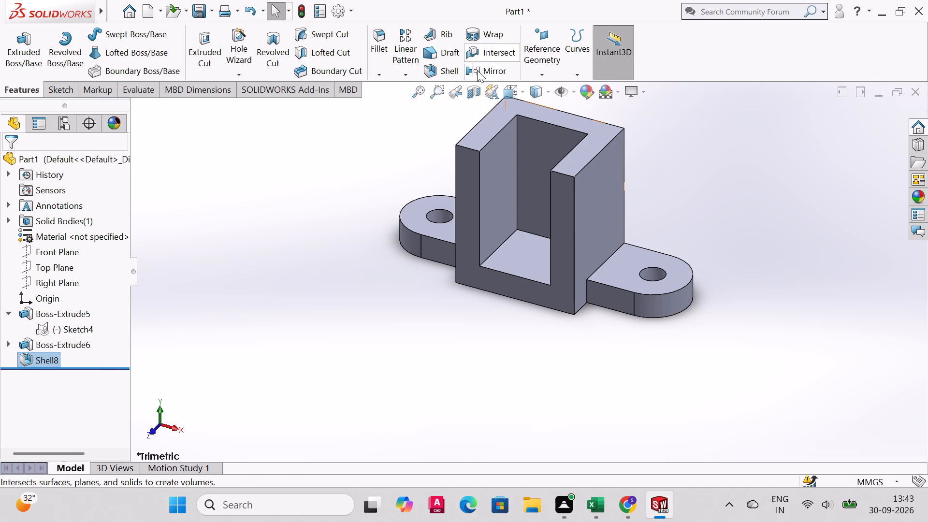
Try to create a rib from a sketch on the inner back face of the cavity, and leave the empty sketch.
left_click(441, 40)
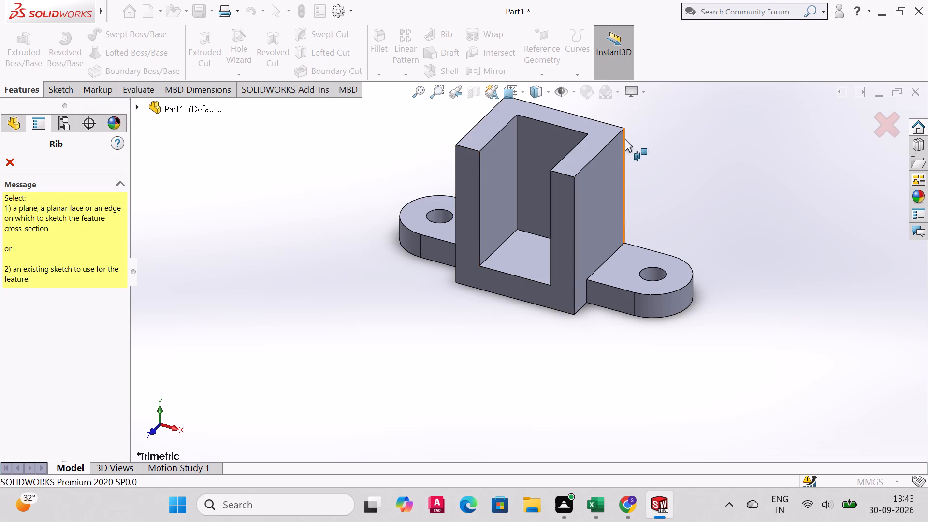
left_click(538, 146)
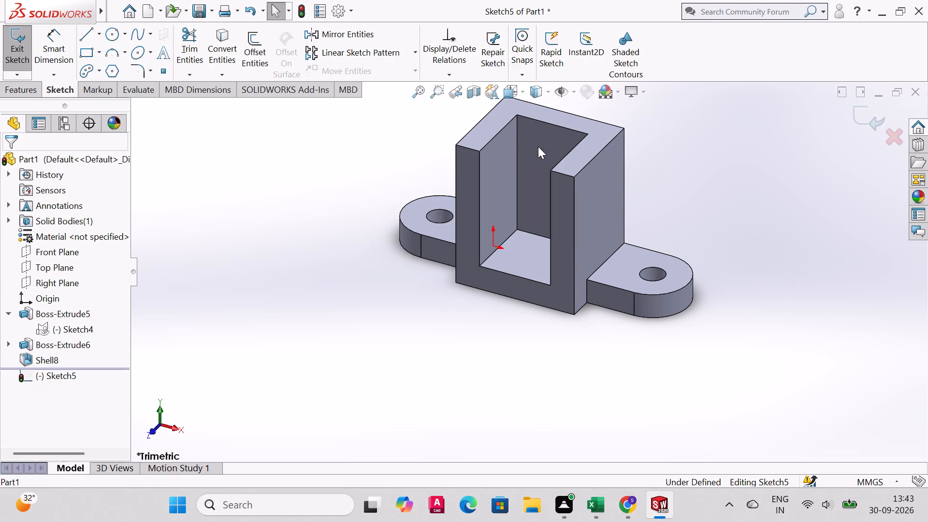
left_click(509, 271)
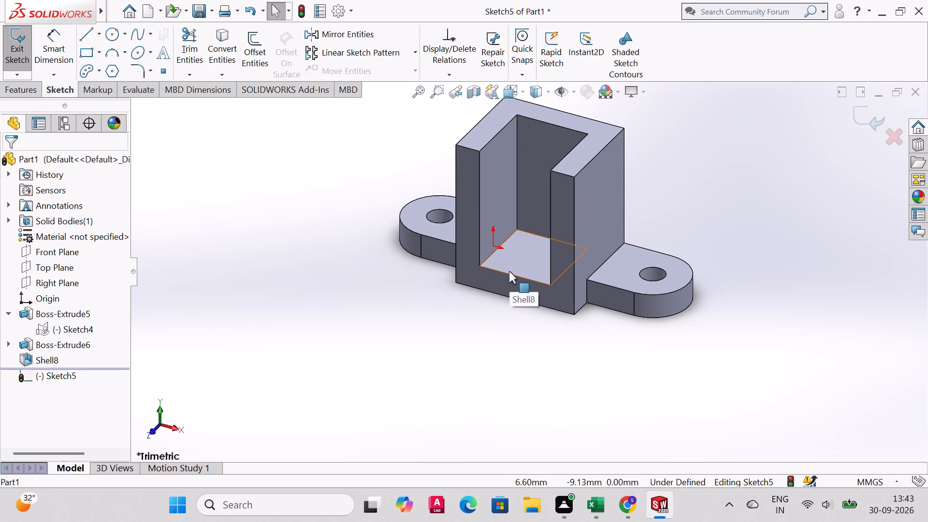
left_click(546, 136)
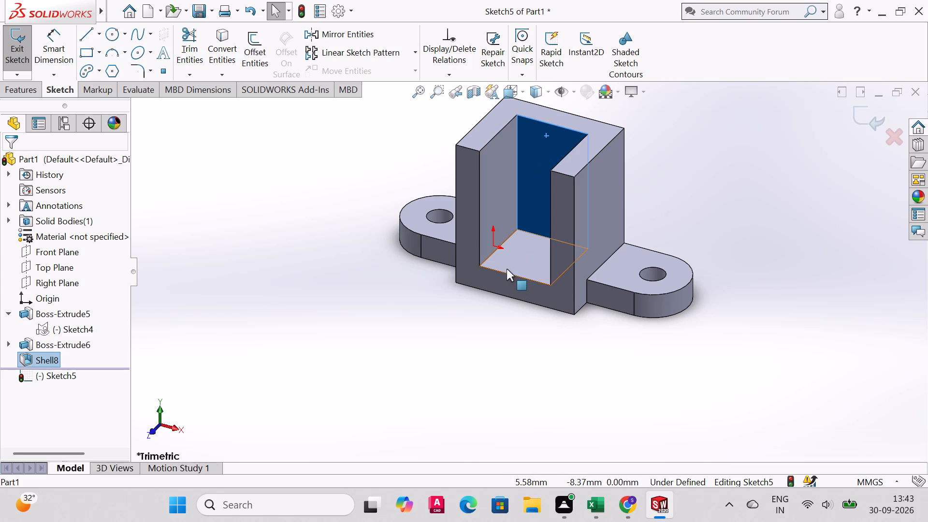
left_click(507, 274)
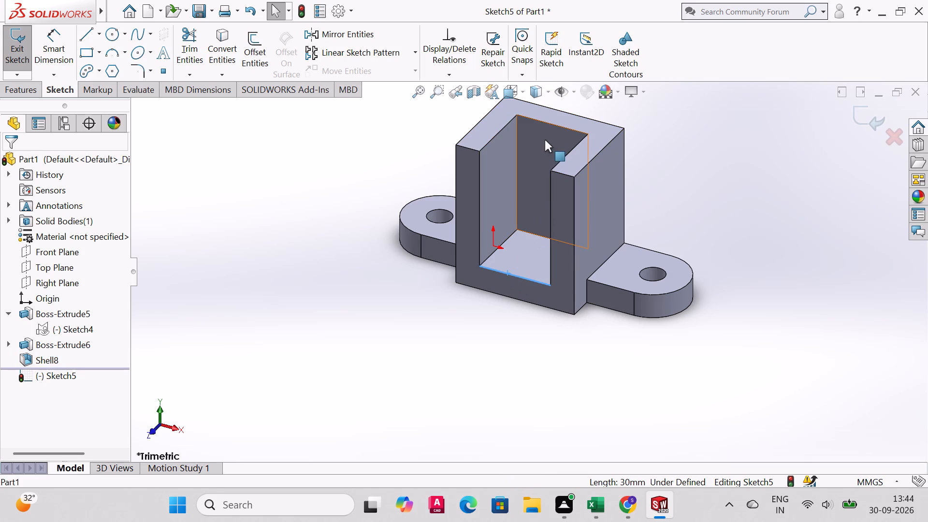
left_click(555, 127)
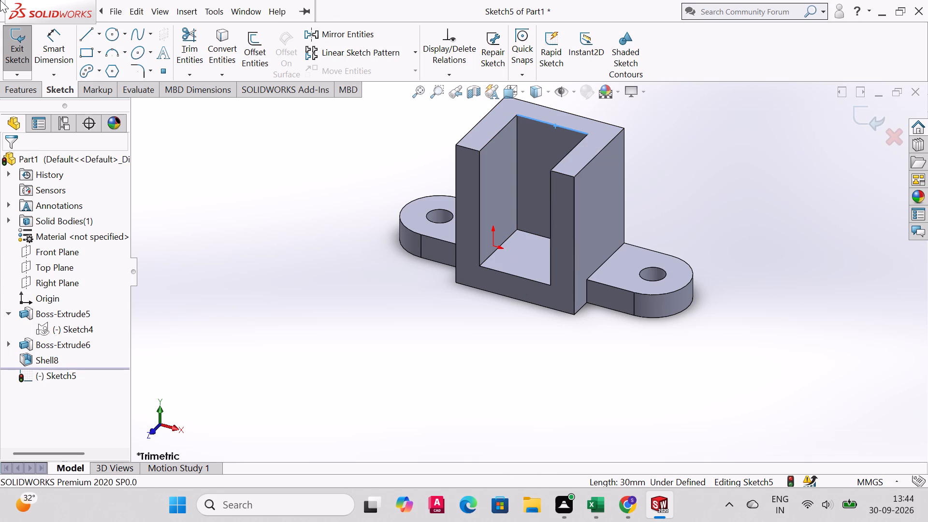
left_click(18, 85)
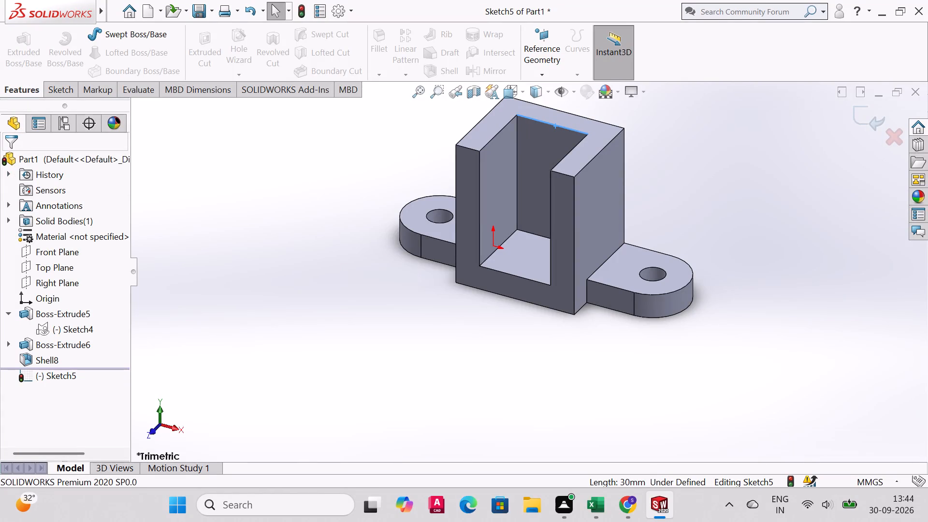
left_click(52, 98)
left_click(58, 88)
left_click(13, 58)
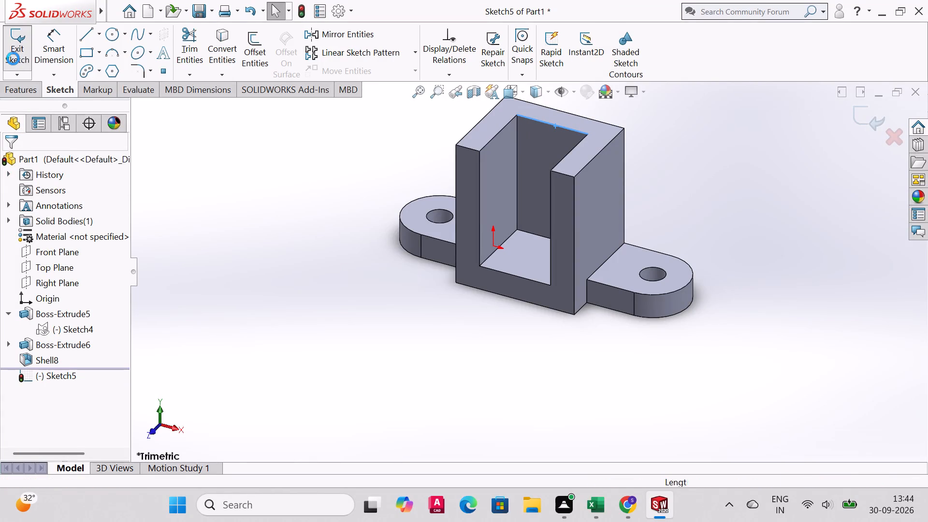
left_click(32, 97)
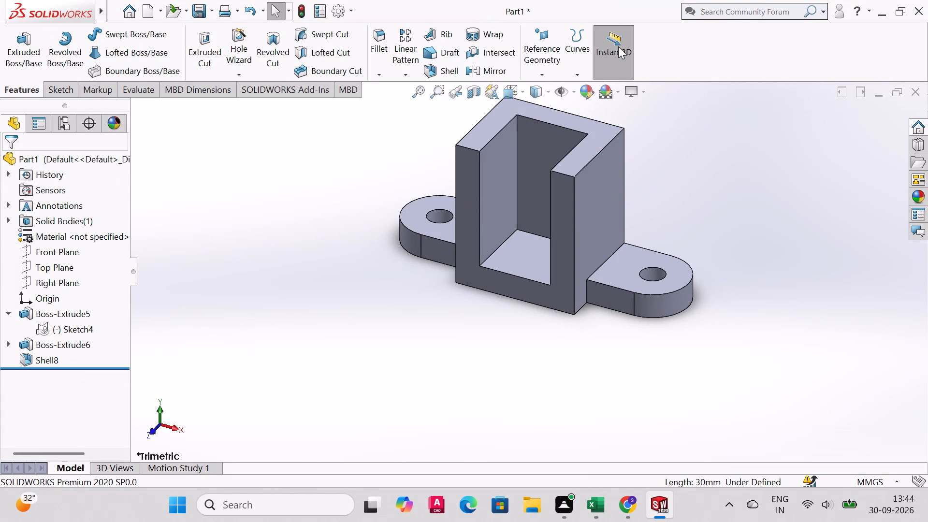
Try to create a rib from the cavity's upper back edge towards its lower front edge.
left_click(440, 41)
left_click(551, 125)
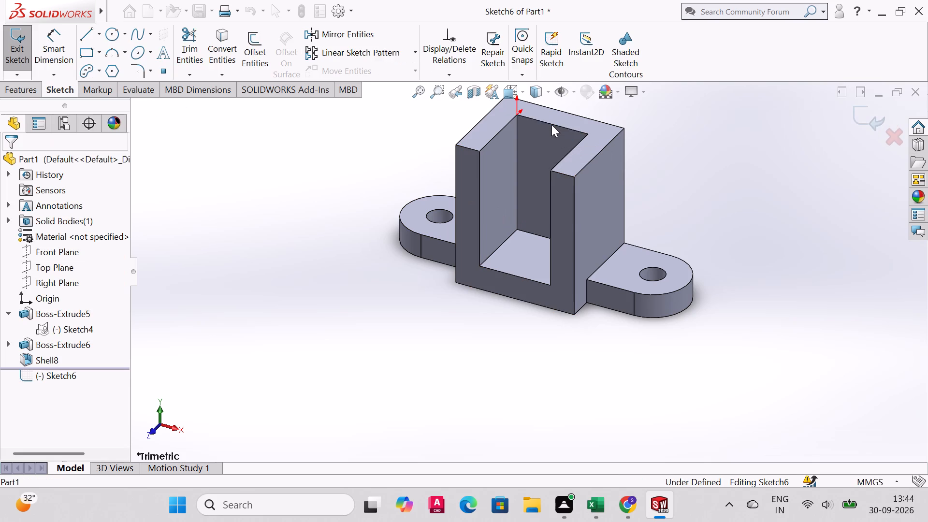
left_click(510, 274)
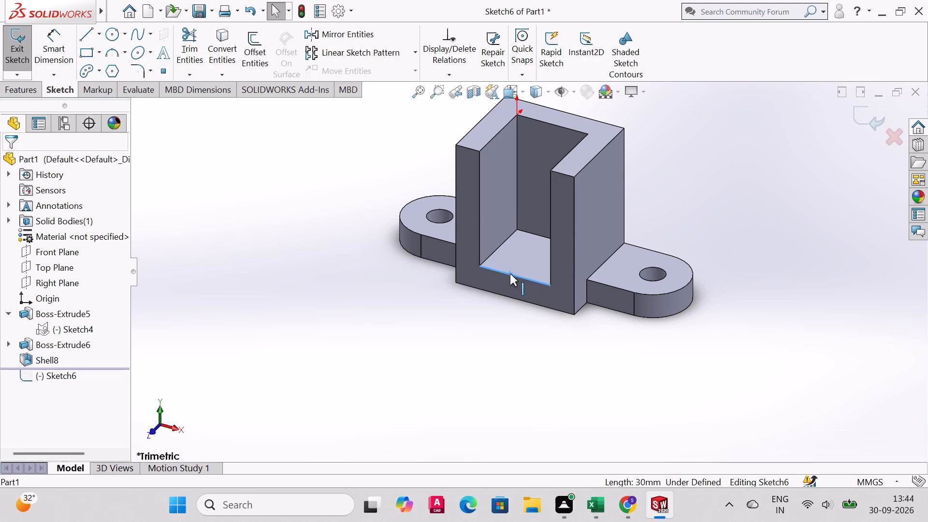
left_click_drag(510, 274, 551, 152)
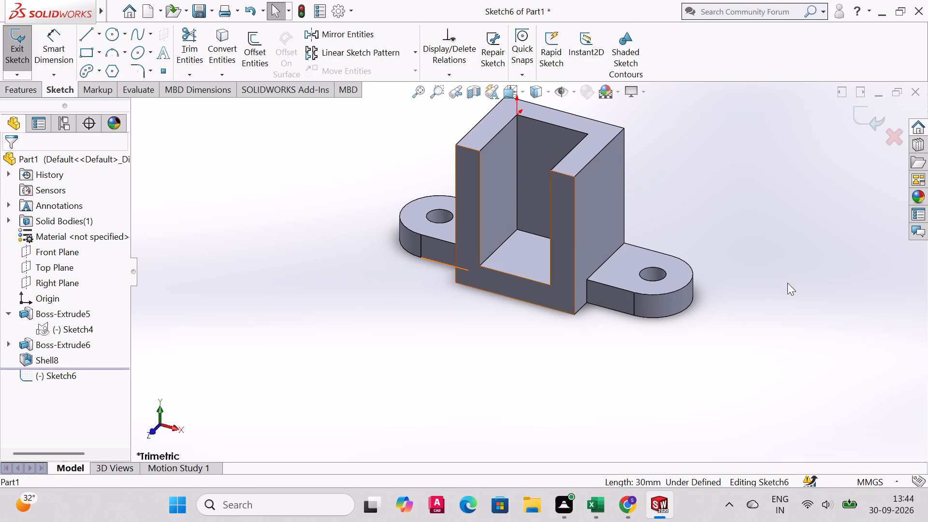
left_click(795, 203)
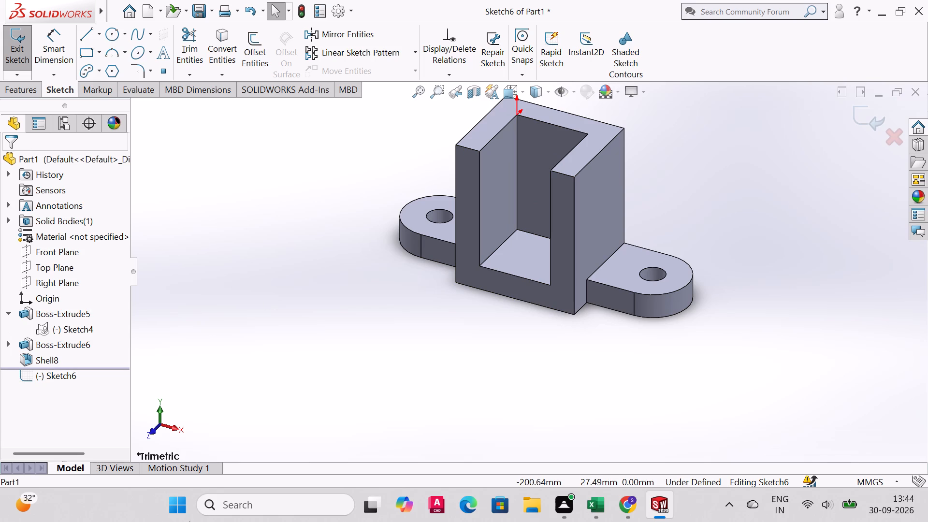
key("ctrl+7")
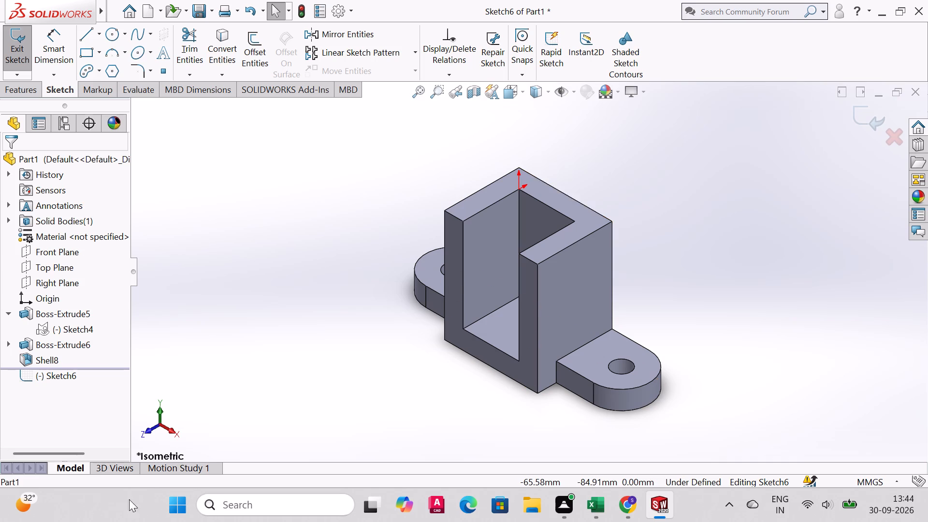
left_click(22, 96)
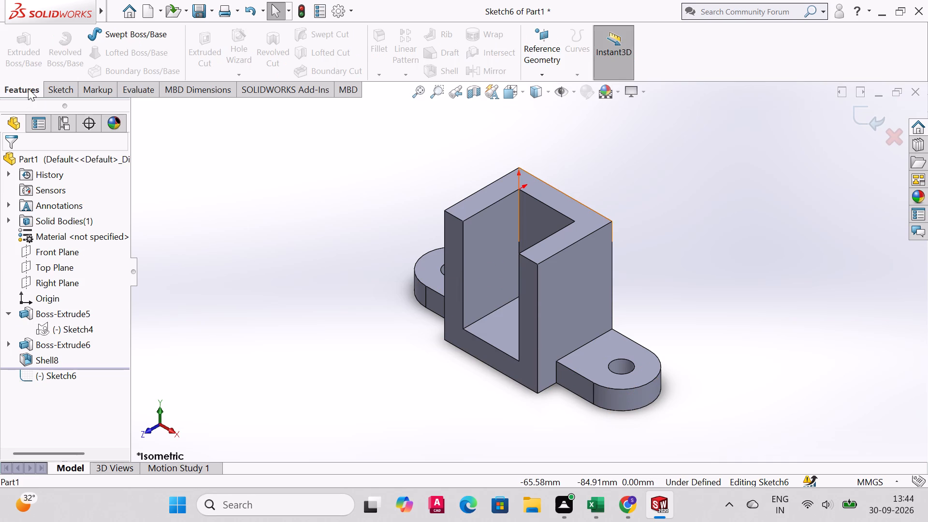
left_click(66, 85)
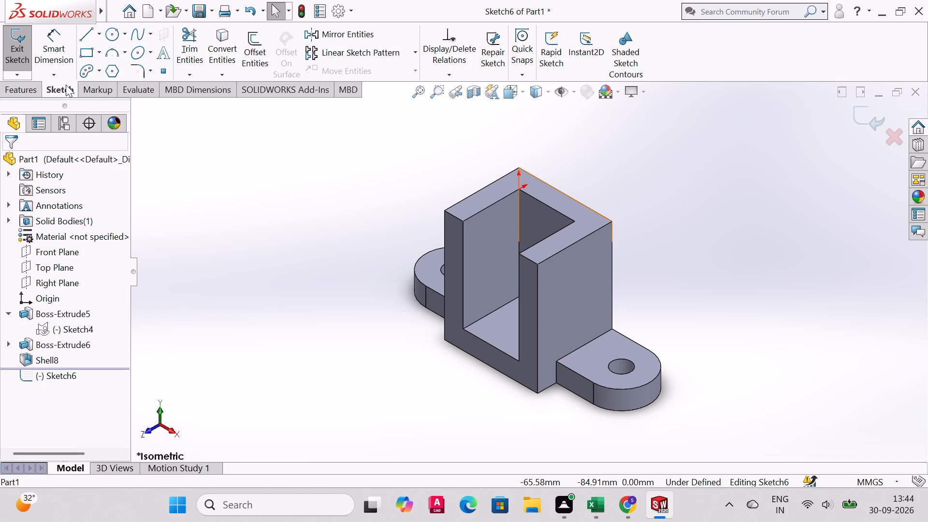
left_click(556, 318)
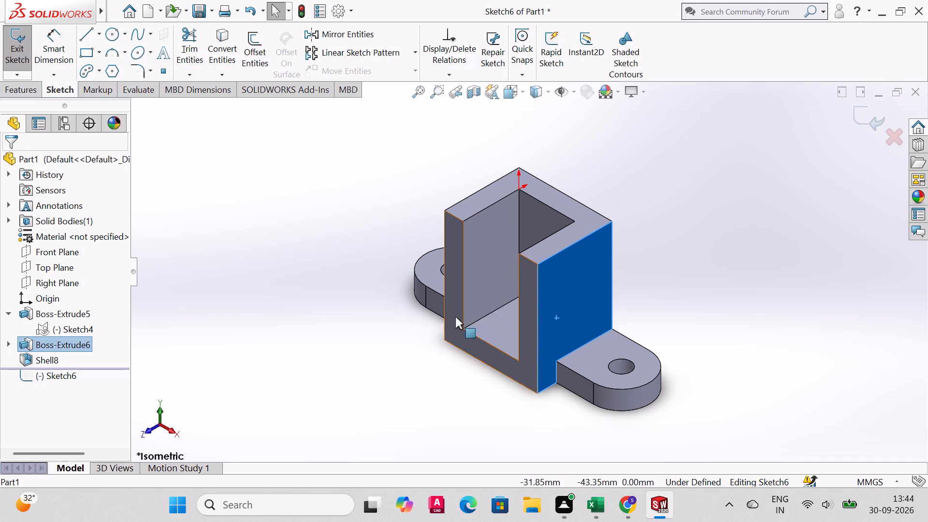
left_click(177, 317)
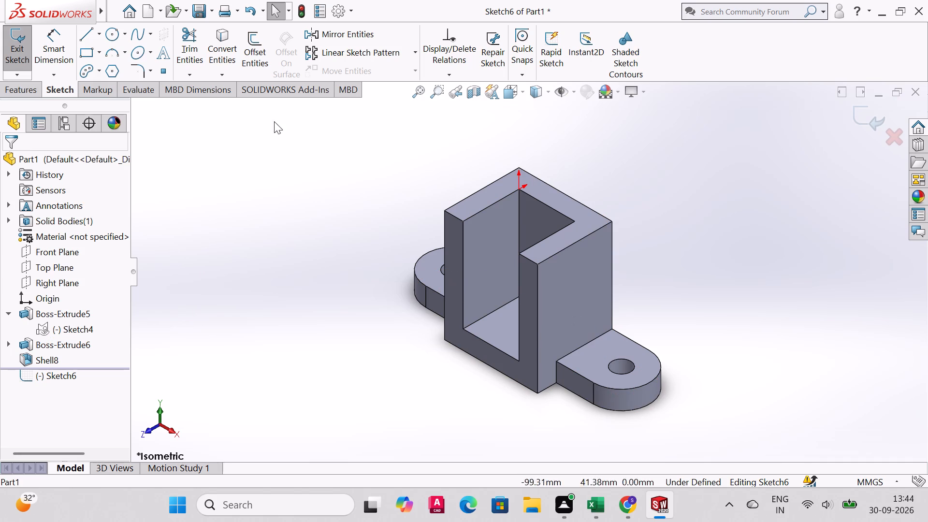
Cycle through the available scenes and apply one with a plain white background.
left_click(600, 95)
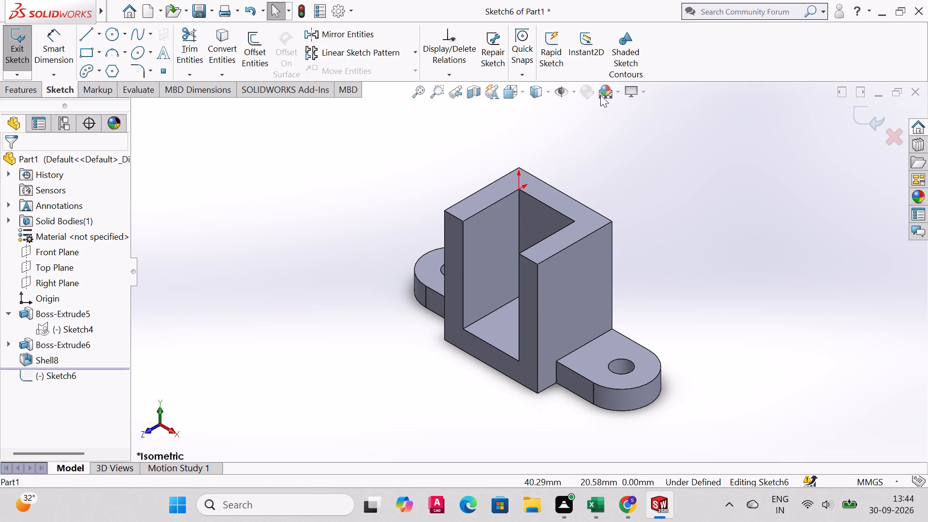
left_click(602, 97)
left_click(602, 97)
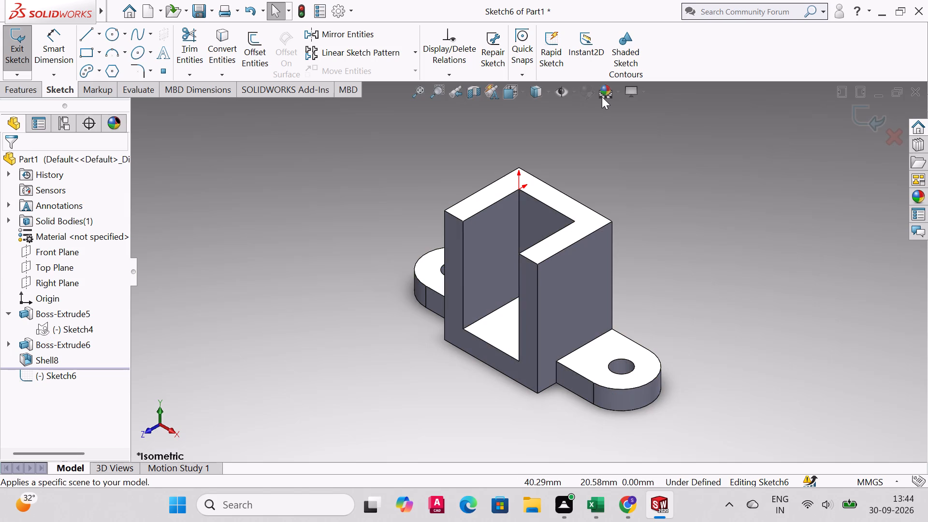
left_click(602, 97)
left_click(602, 97)
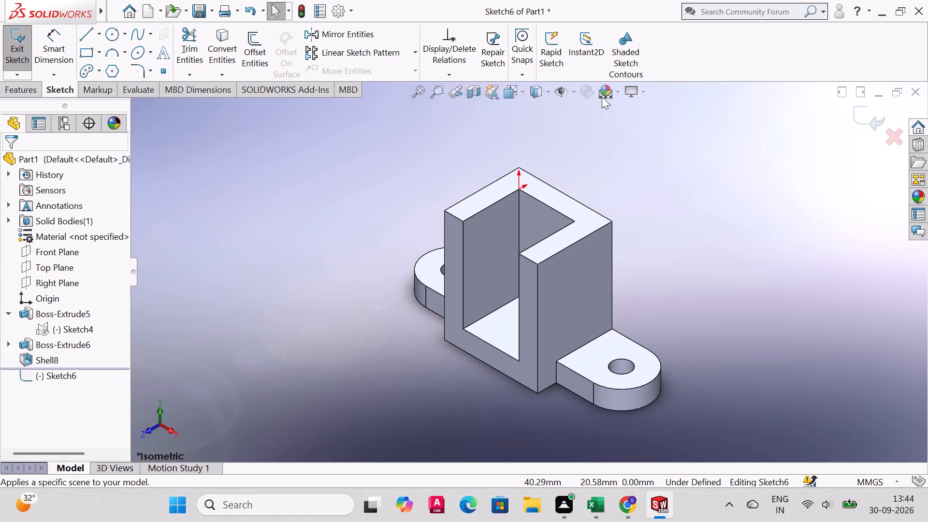
left_click(602, 97)
left_click(602, 97)
left_click(602, 97)
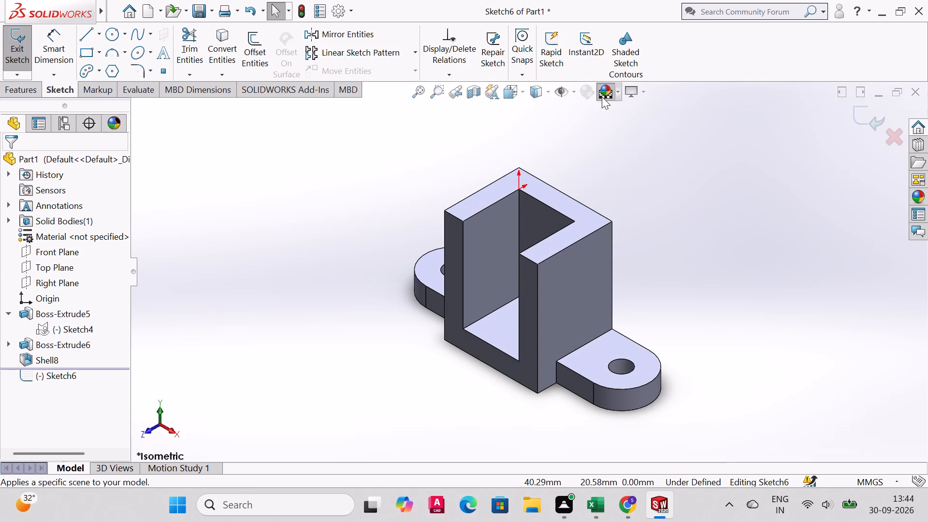
Exit the empty rib sketch and apply the standard red colour to the whole part.
left_click(590, 94)
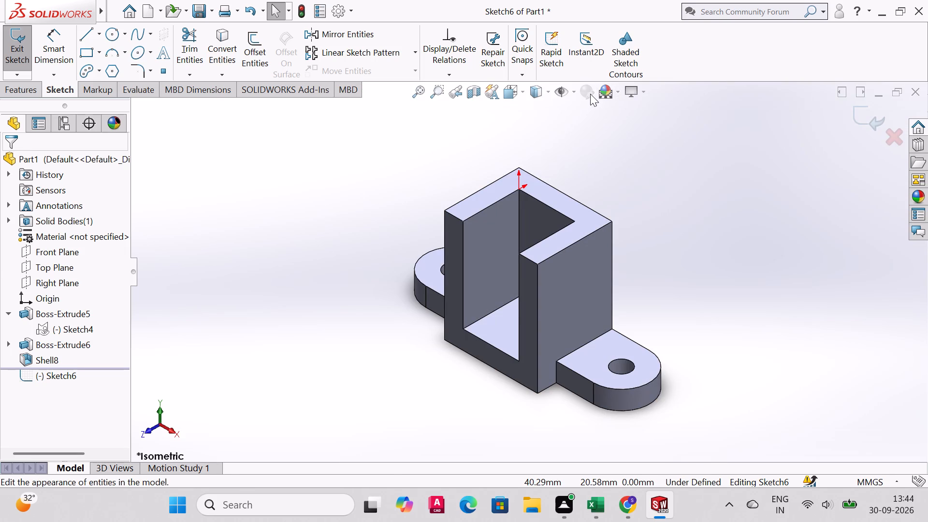
left_click(15, 46)
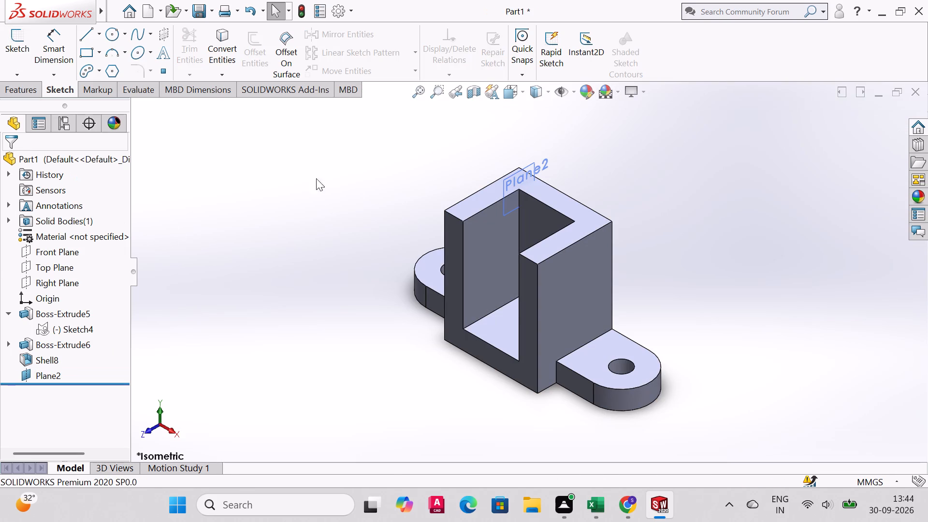
left_click(582, 93)
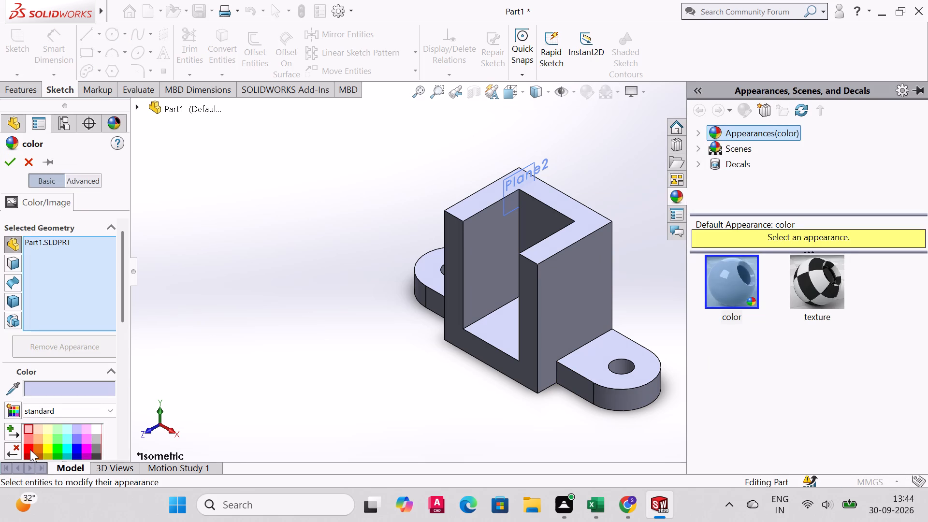
left_click(30, 447)
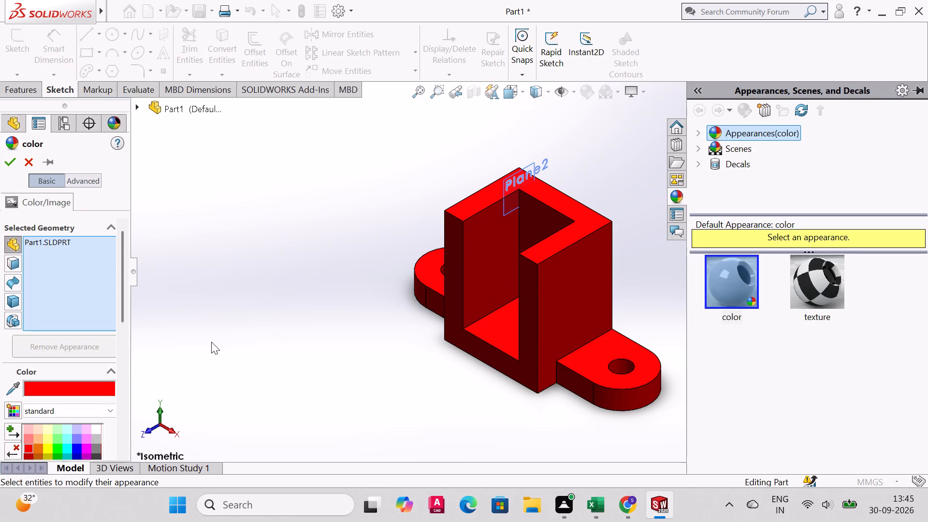
left_click(7, 164)
left_click(416, 225)
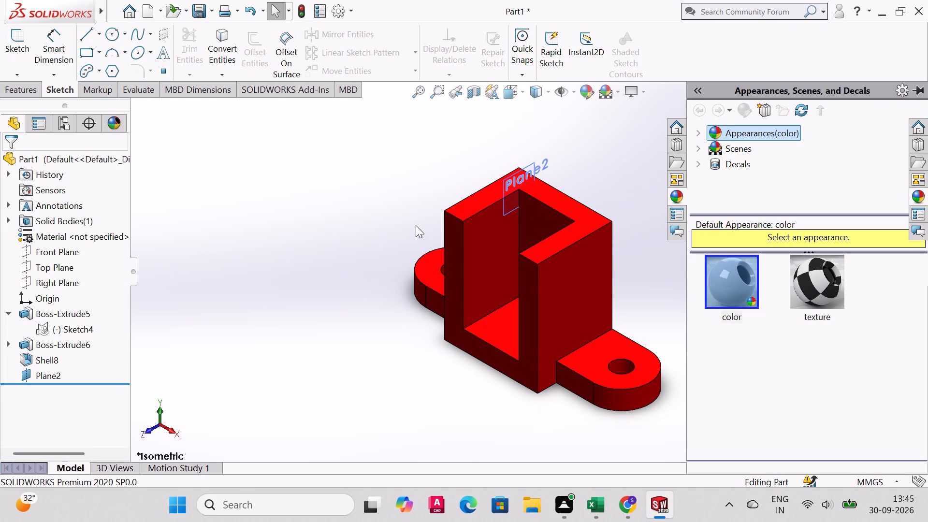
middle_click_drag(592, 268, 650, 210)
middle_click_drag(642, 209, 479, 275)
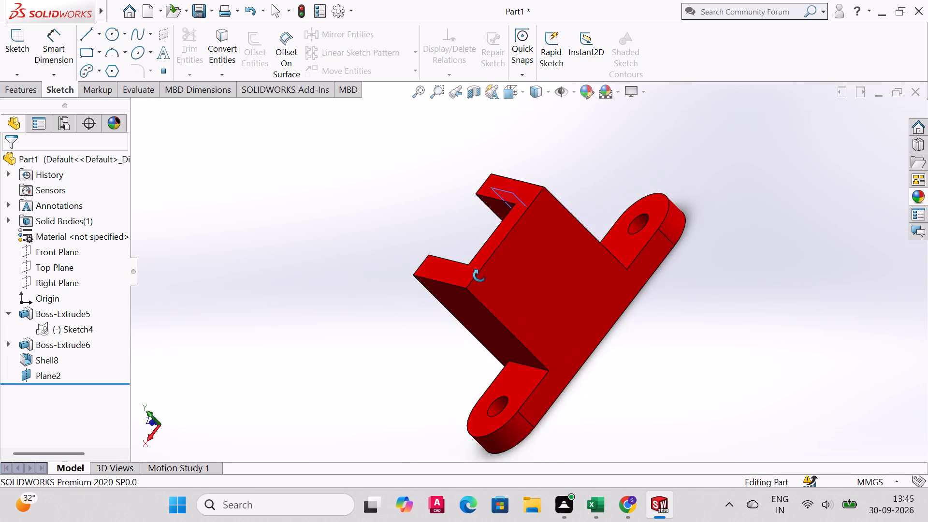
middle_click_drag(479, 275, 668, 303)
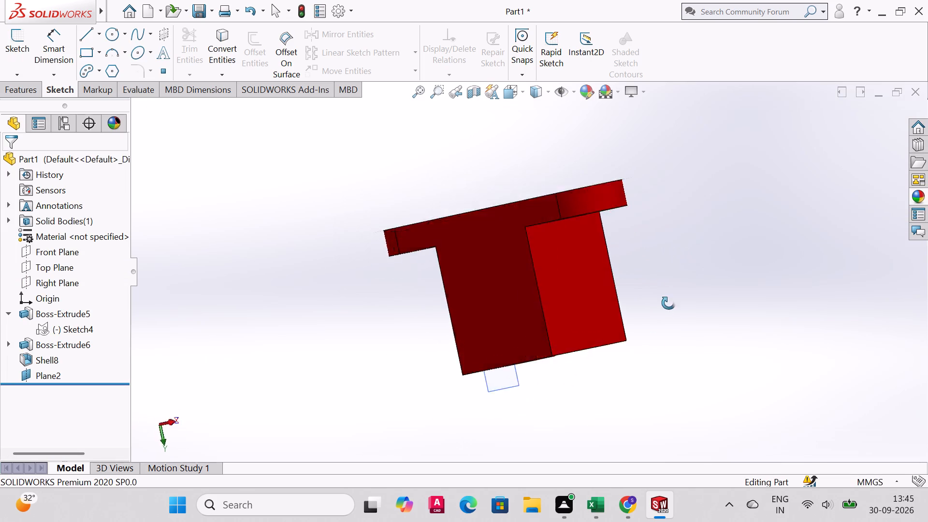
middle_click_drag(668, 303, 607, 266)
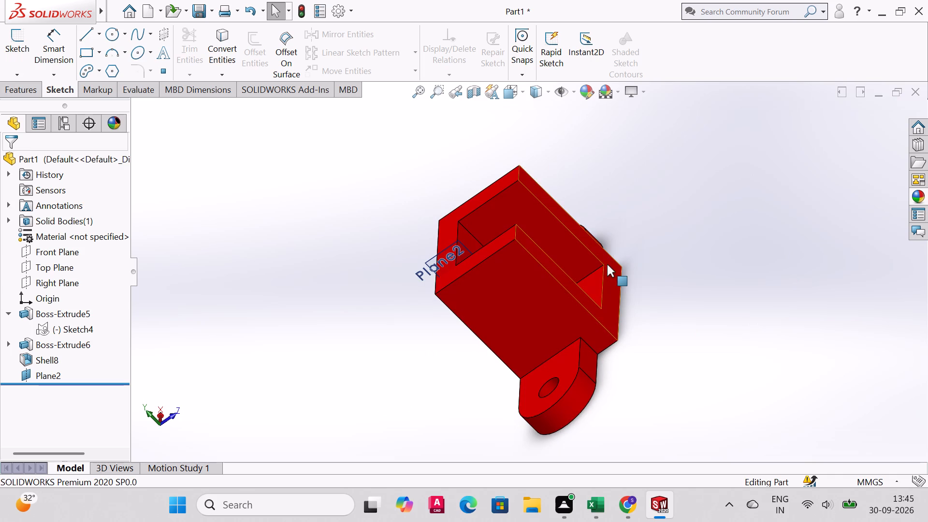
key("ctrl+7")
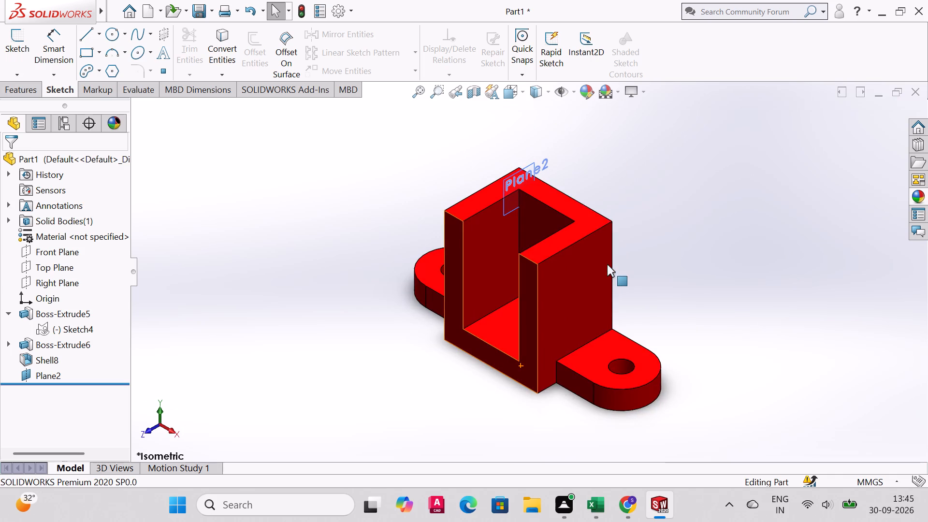
Delete the leftover reference plane Plane2 from the part.
left_click_drag(515, 172, 730, 173)
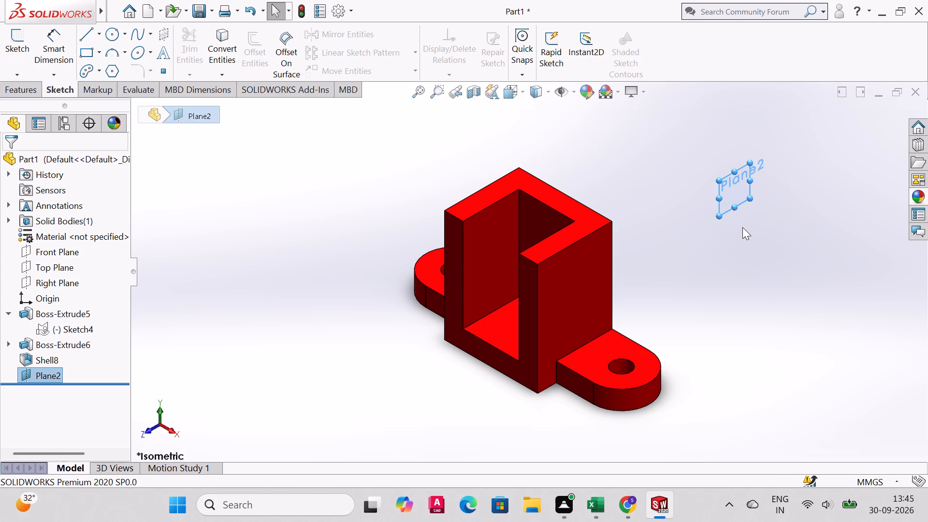
left_click(735, 190)
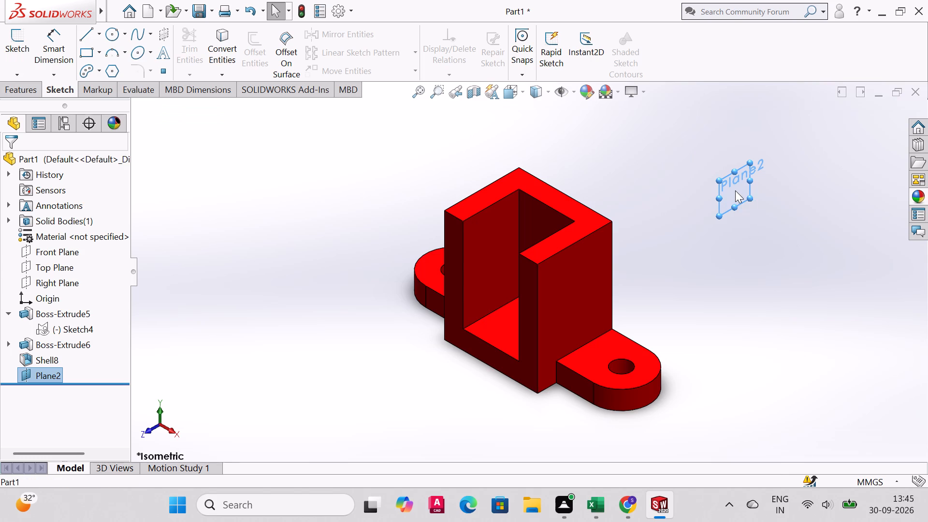
right_click(728, 192)
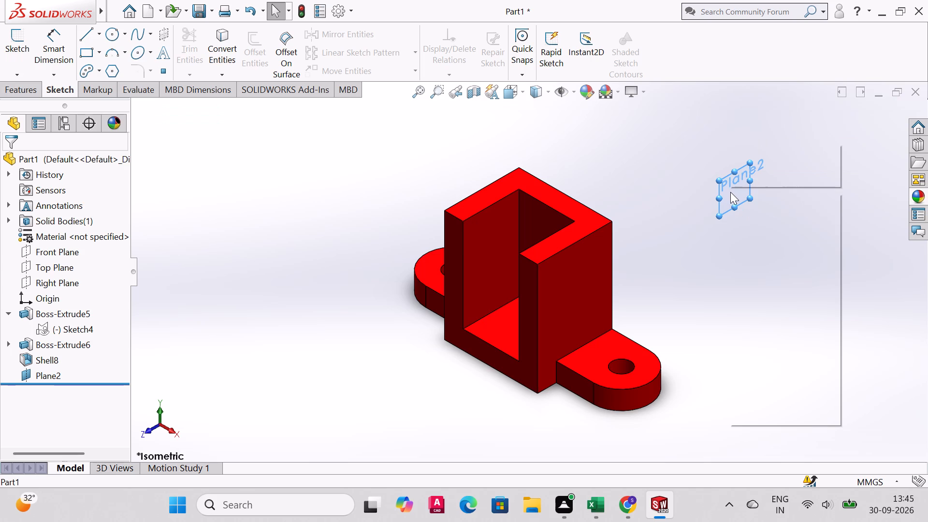
left_click(690, 167)
left_click(740, 184)
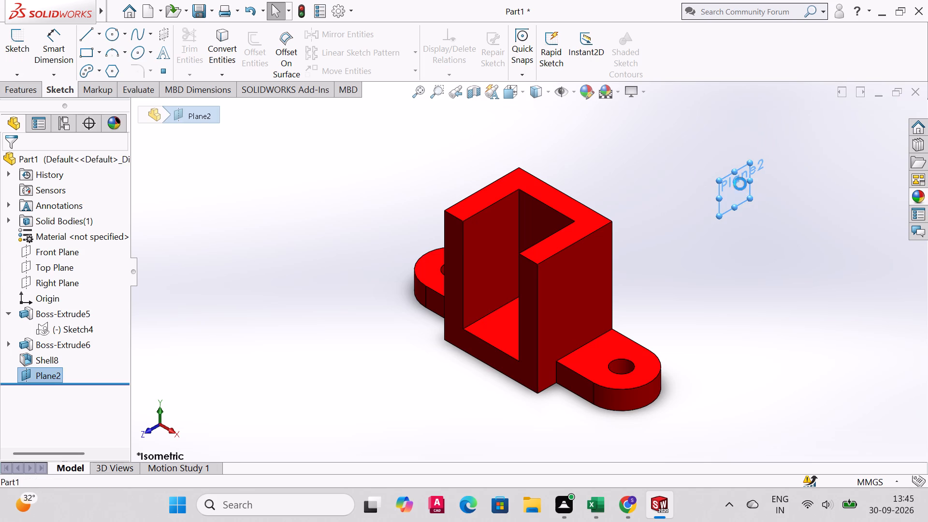
key("Delete")
left_click(562, 178)
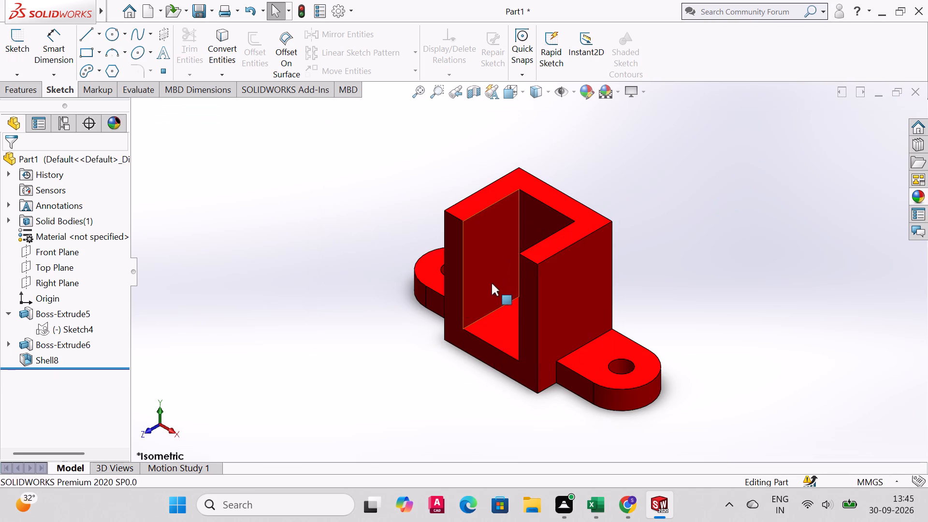
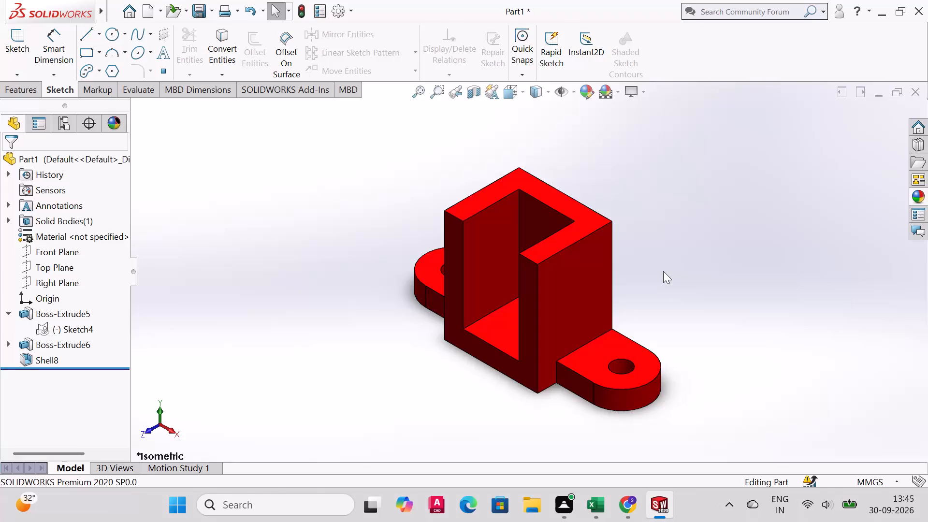
Save the part to the Desktop as a SOLIDWORKS Part named "3D mechanical mounting bracket".
key("ctrl+s")
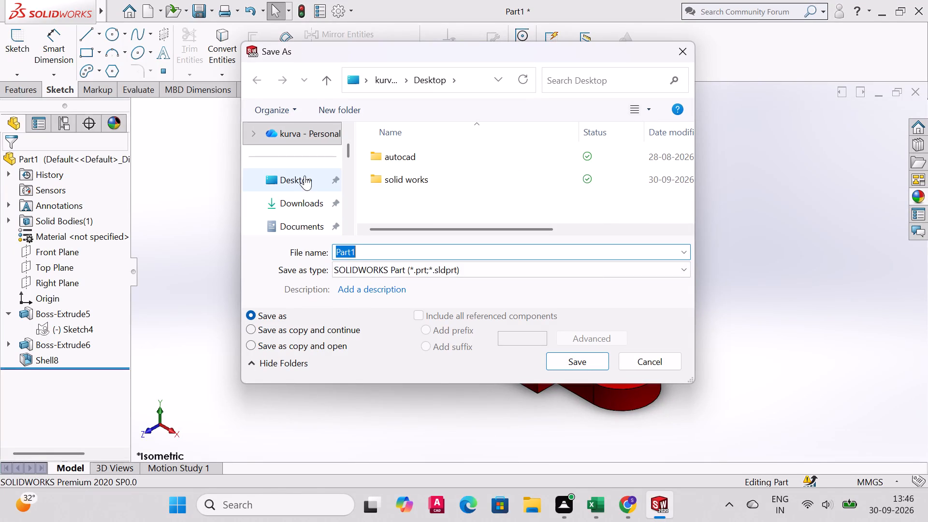
left_click(304, 175)
left_click_drag(405, 250, 284, 255)
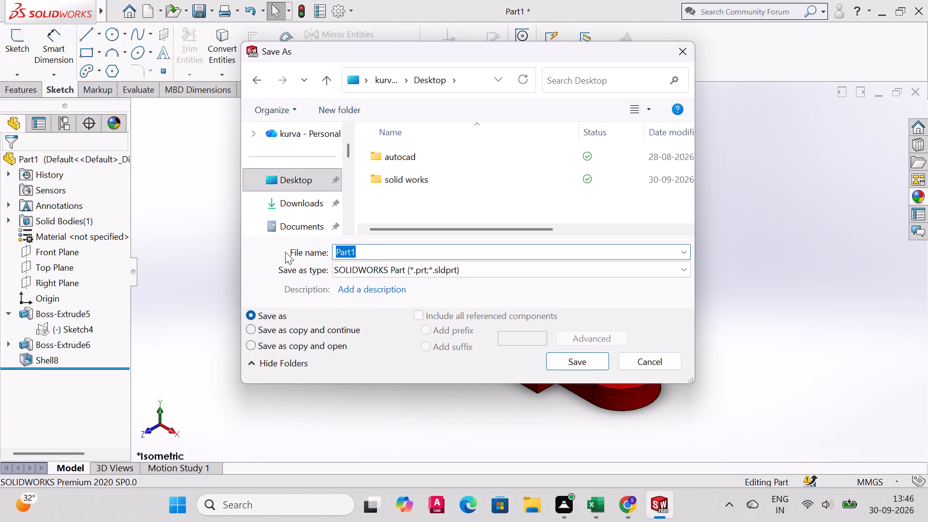
key("ctrl+v")
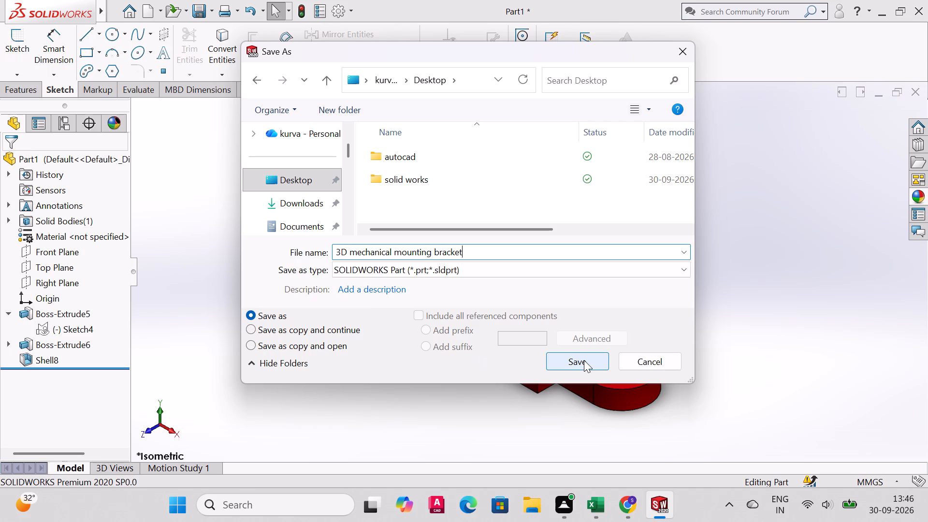
left_click(584, 360)
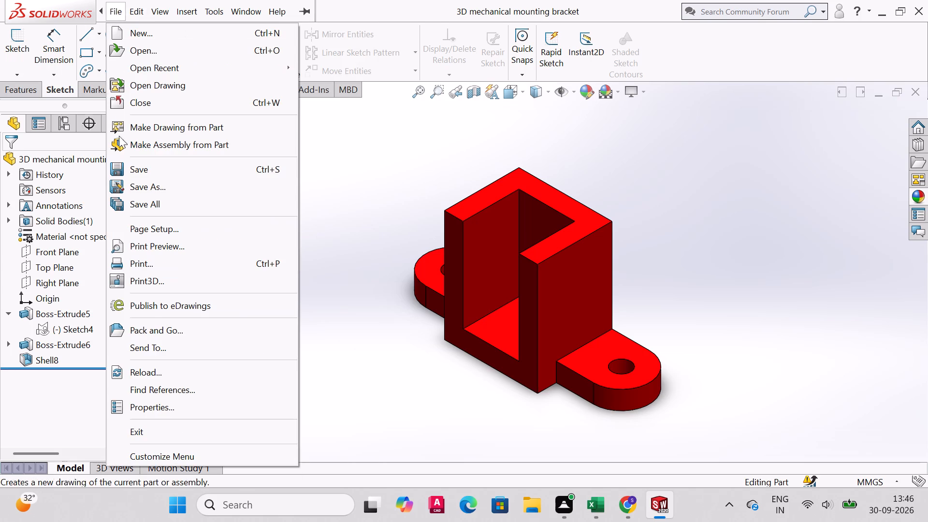
Save a PDF copy of the part to the Desktop under the same name, "3D mechanical mounting bracket".
left_click(130, 180)
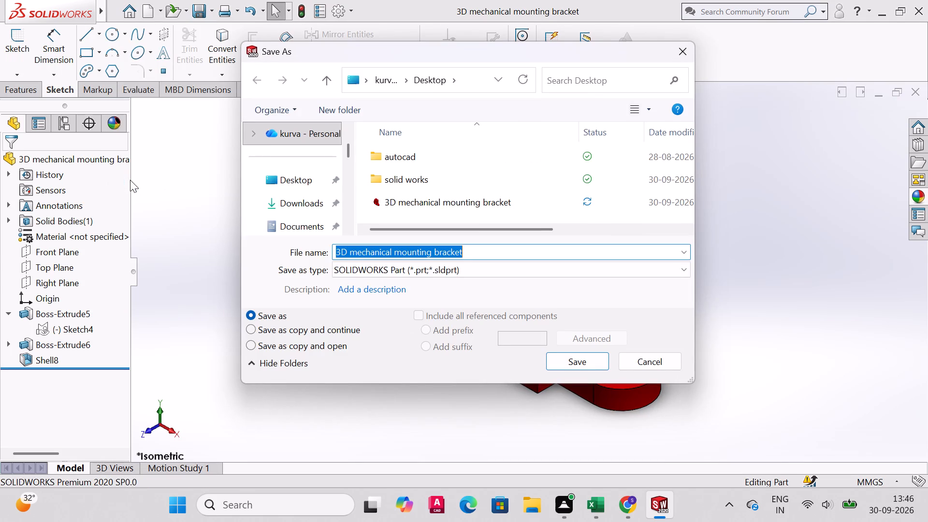
left_click(291, 182)
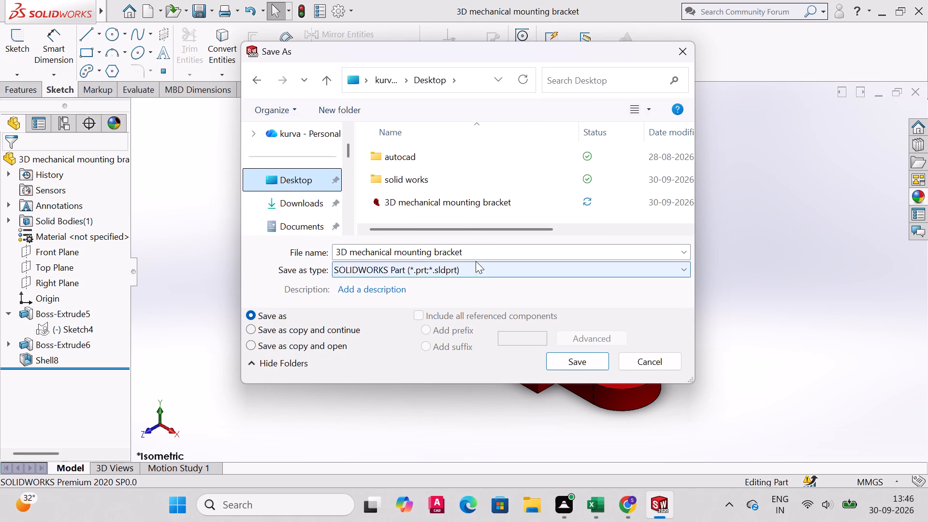
left_click(477, 269)
left_click(428, 86)
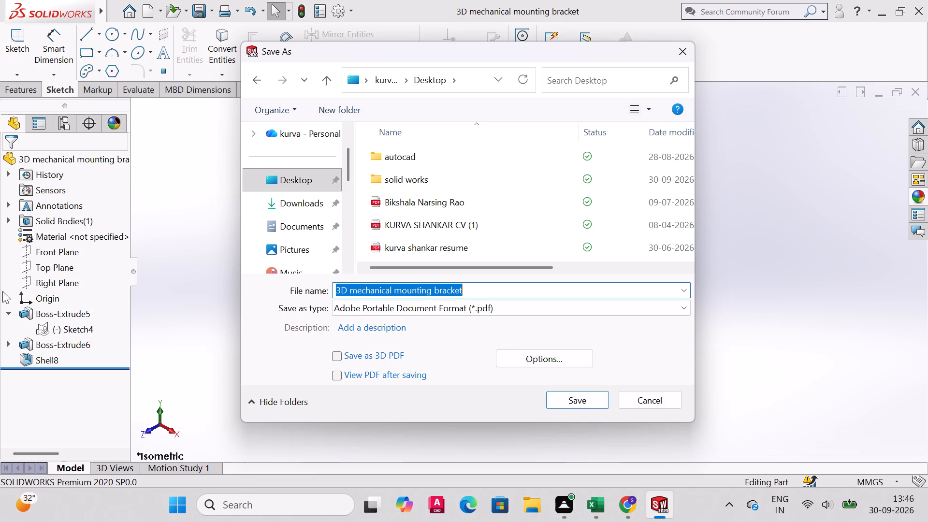
left_click(573, 402)
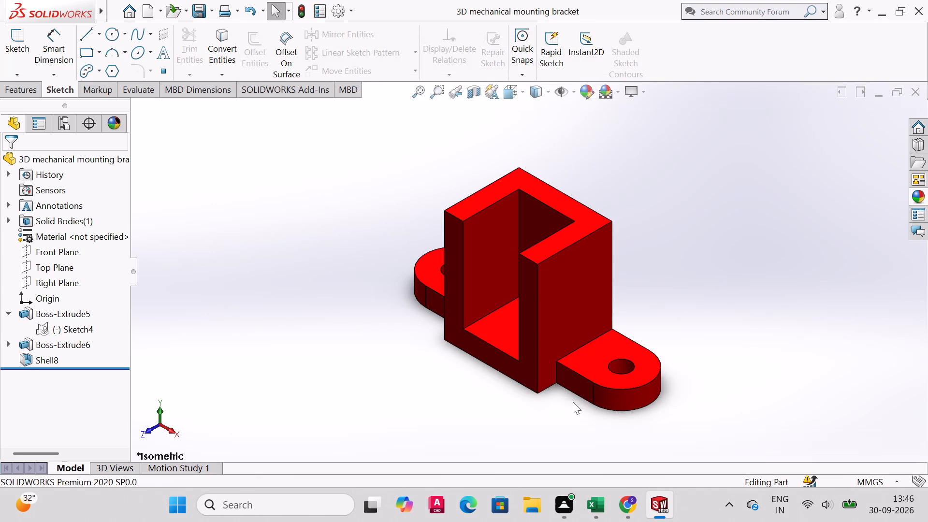
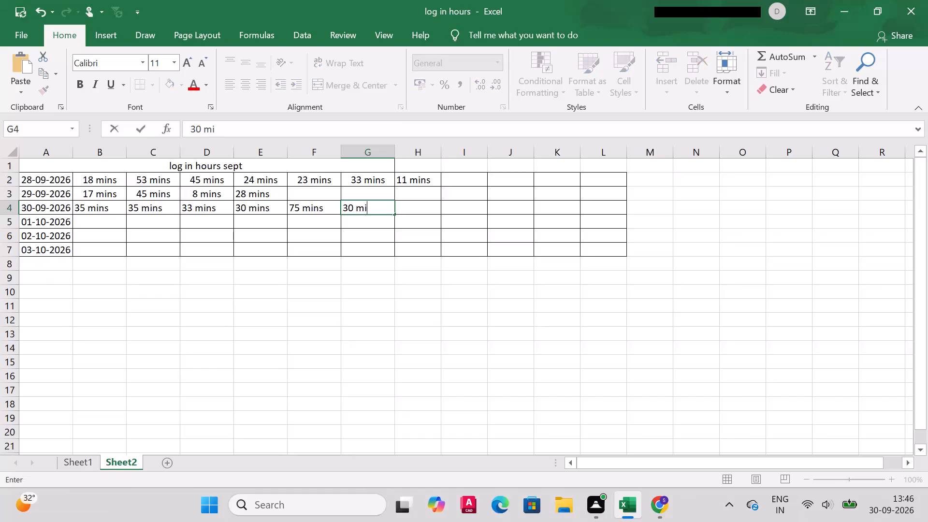
Complete the "30 mins" entry in cell G4, on the 30-09-2026 row of the log in hours sheet in Excel.
left_click(761, 317)
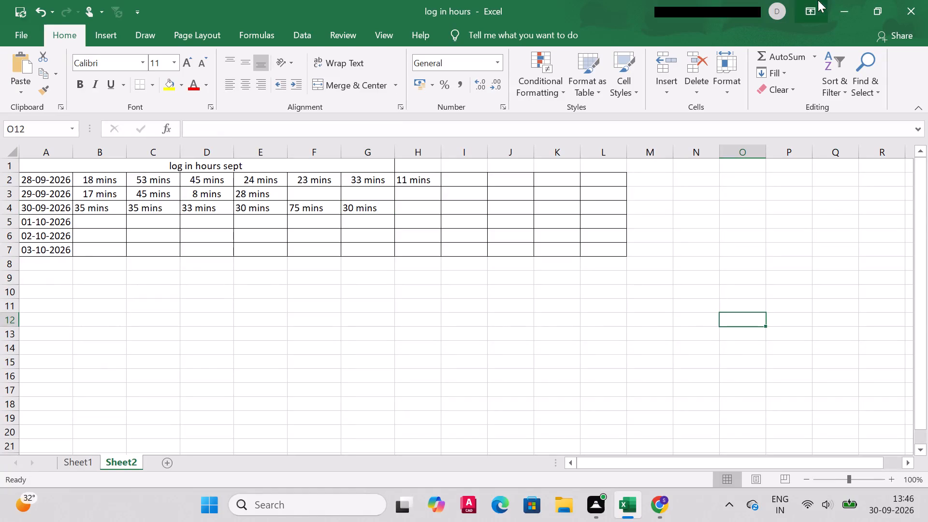